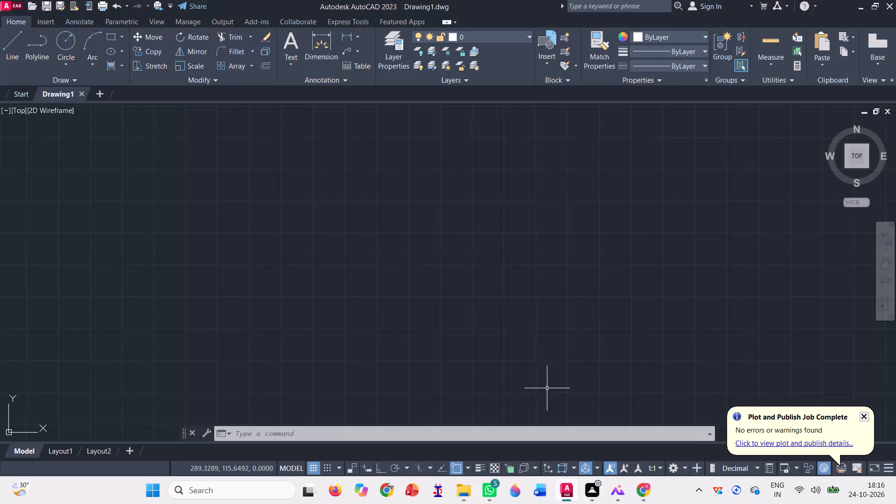
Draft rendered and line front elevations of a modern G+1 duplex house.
Turn on log file recording with the LOGFILEON command.
{"action": "key", "text": "Escape"}
{"action": "type", "text": "log"}
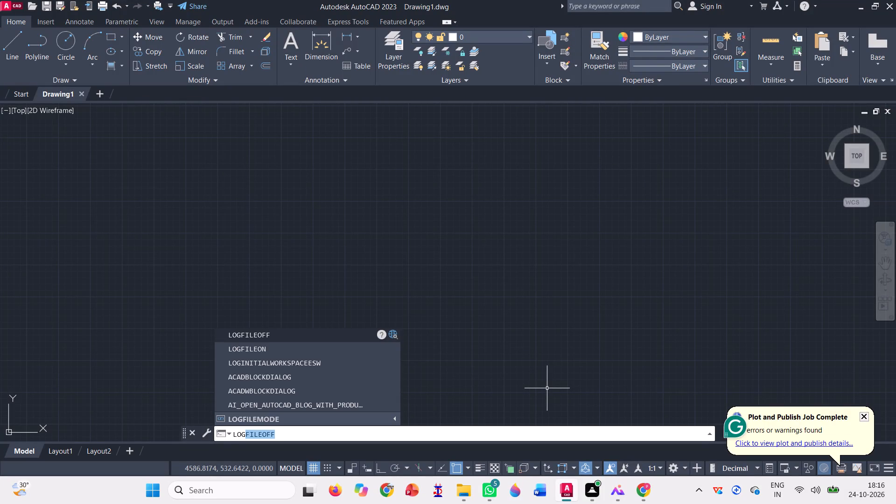
{"action": "key", "text": "Down"}
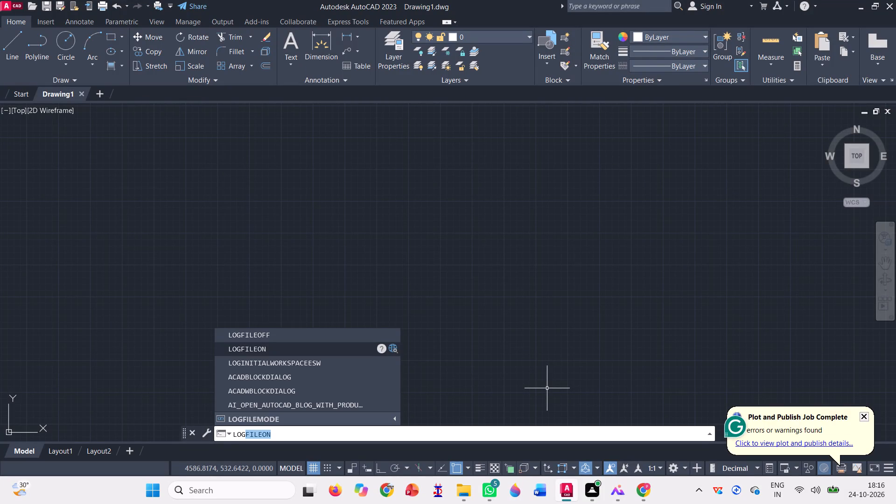
{"action": "key", "text": "Return"}
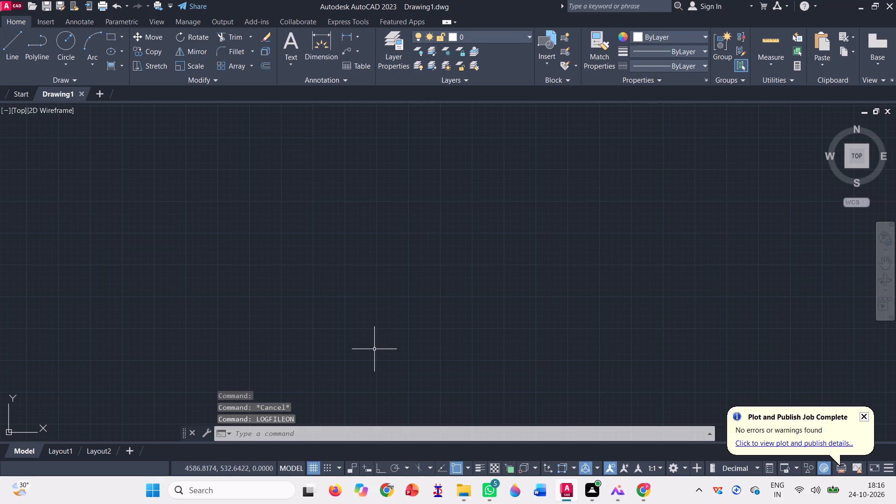
Configure the drawing units to Engineering length with 0'-0.0" precision and an insertion scale in feet, accepting them despite the inches recommendation.
{"action": "type", "text": "un"}
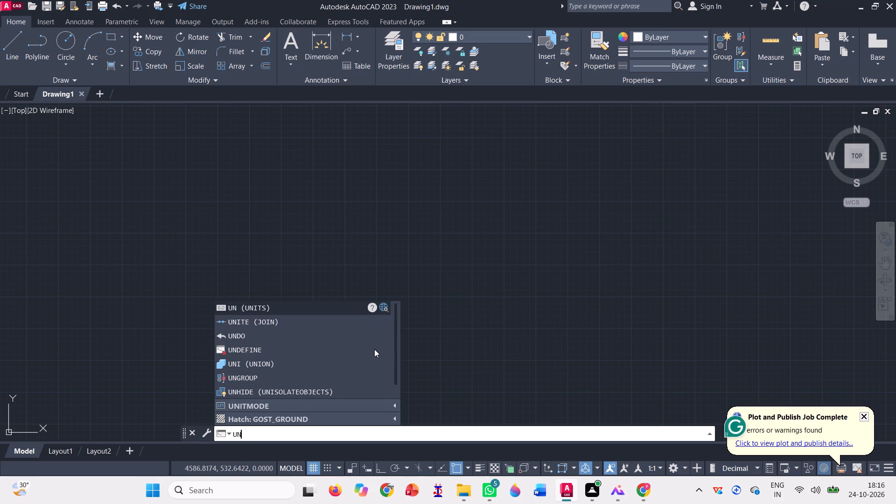
{"action": "key", "text": "Return"}
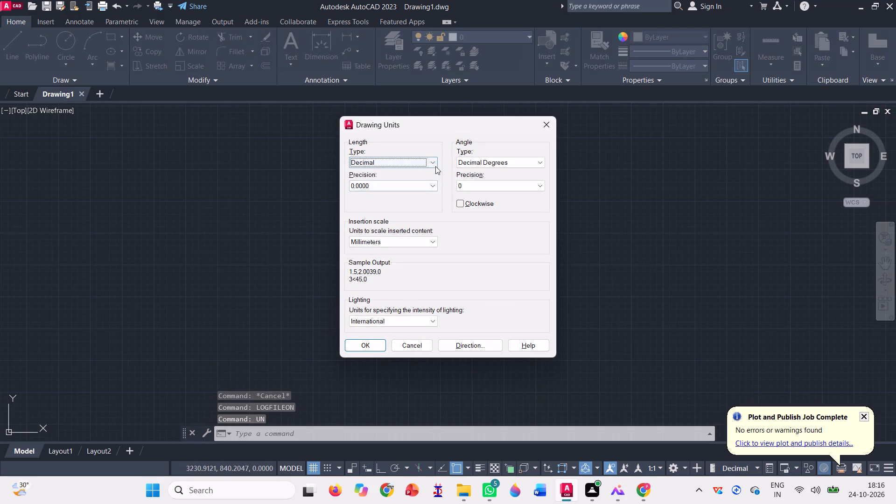
{"action": "left_click", "coordinate": [435, 166]}
{"action": "left_click", "coordinate": [399, 188]}
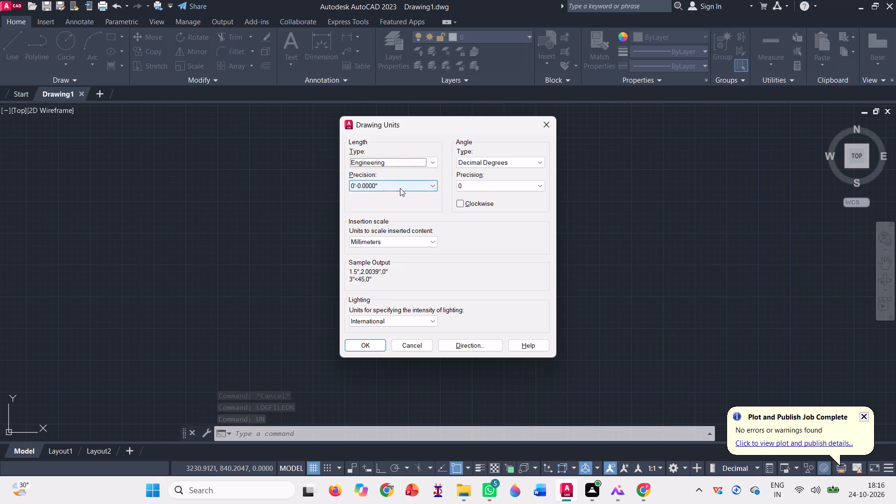
{"action": "left_click", "coordinate": [400, 188]}
{"action": "left_click", "coordinate": [385, 200]}
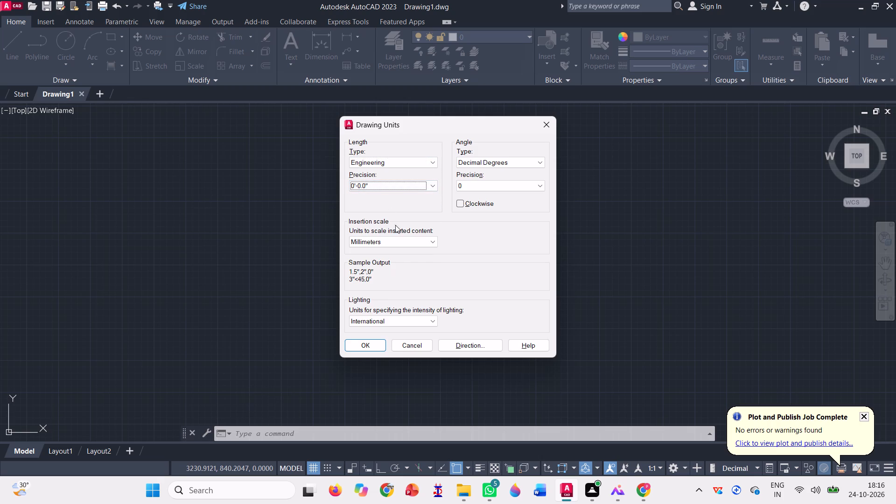
{"action": "left_click", "coordinate": [406, 239]}
{"action": "left_click", "coordinate": [386, 266]}
{"action": "left_click", "coordinate": [367, 344]}
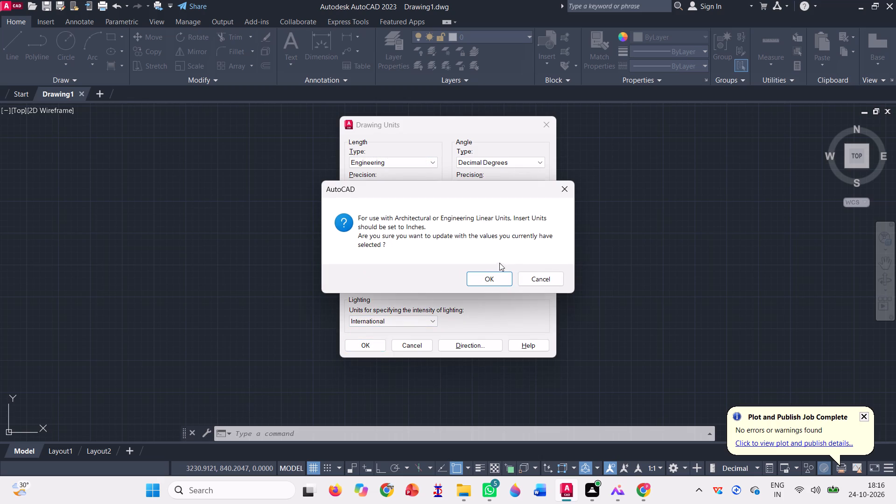
{"action": "left_click", "coordinate": [498, 279]}
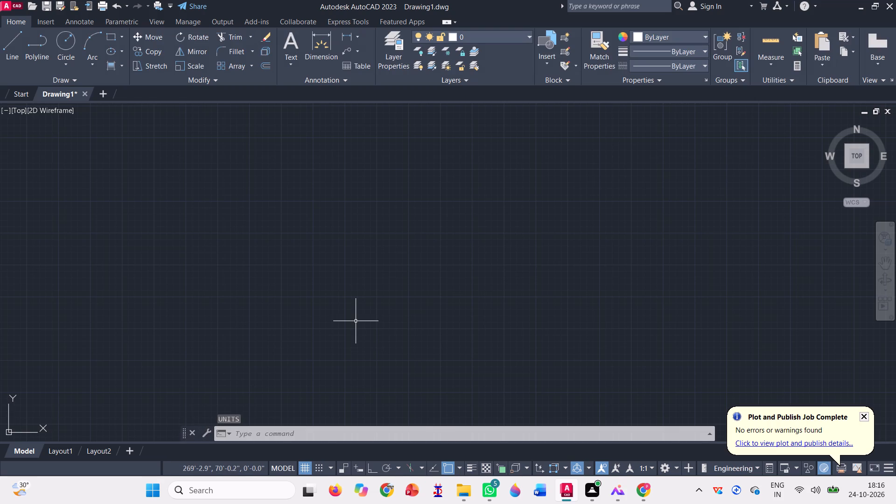
Modify the Standard dimension style to use the Engineering unit format with 0'-0.0" precision for linear dimensions.
{"action": "type", "text": "dims"}
{"action": "key", "text": "Return"}
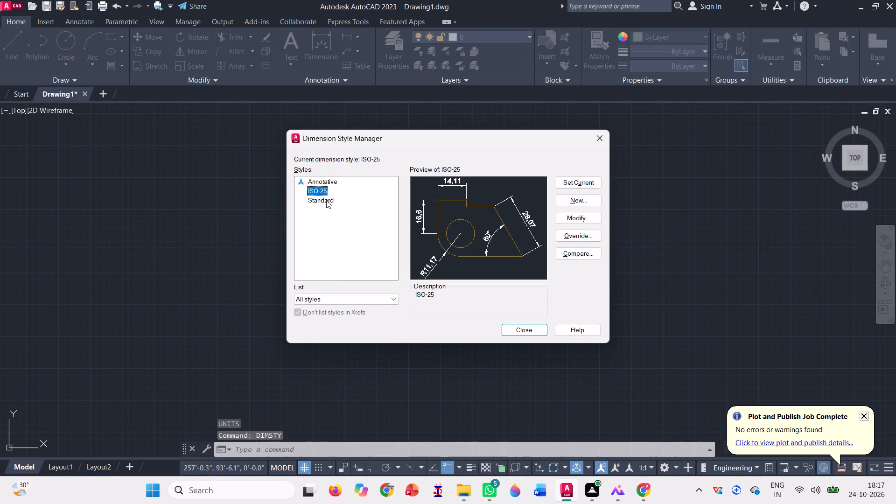
{"action": "left_click", "coordinate": [326, 198]}
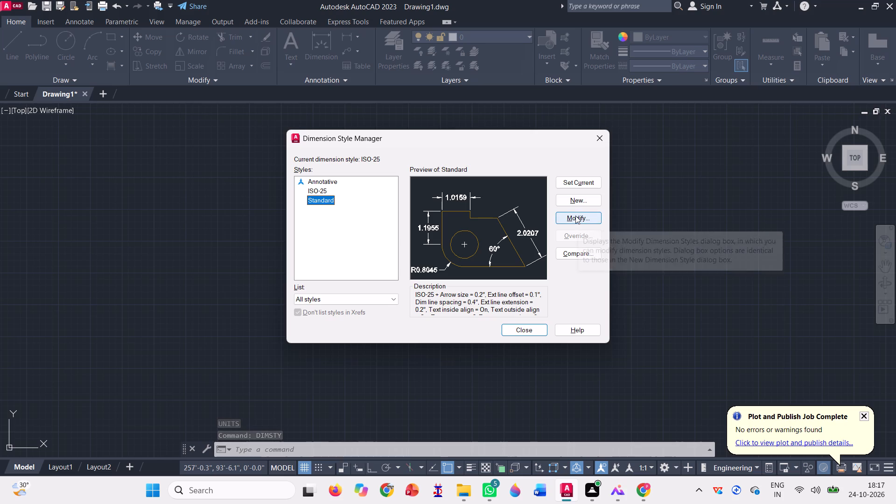
{"action": "left_click", "coordinate": [575, 215]}
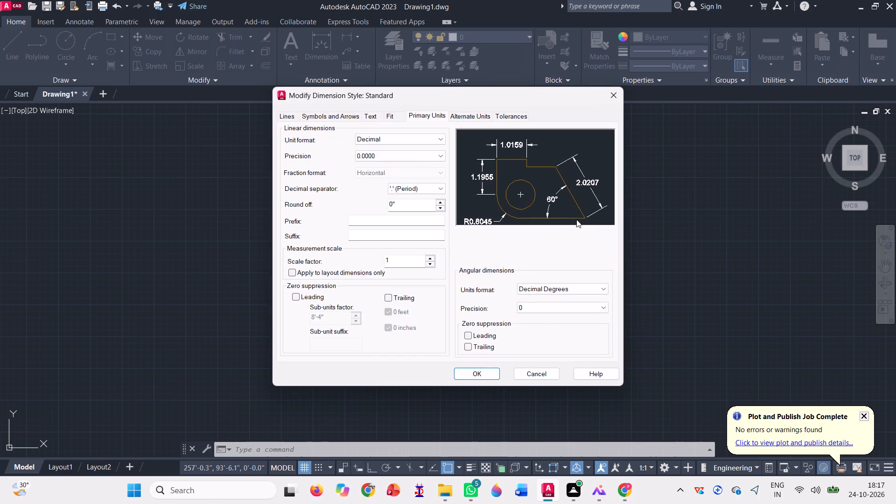
{"action": "left_click", "coordinate": [431, 137]}
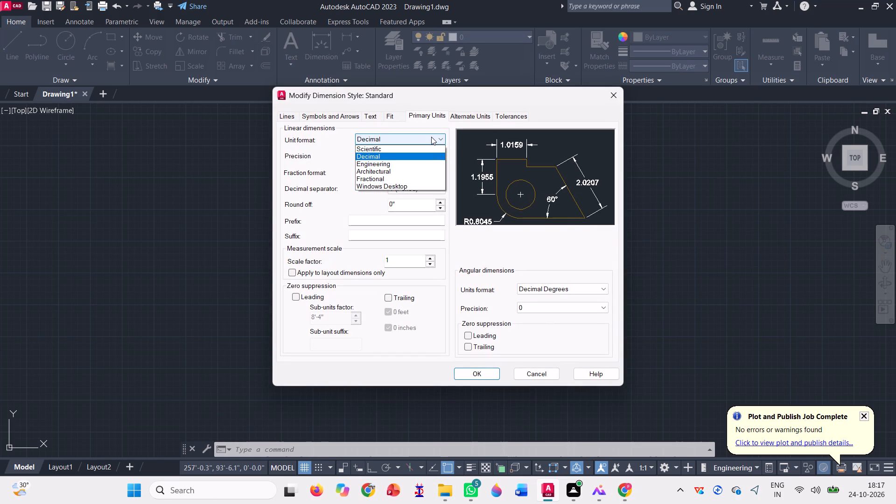
{"action": "left_click", "coordinate": [415, 160]}
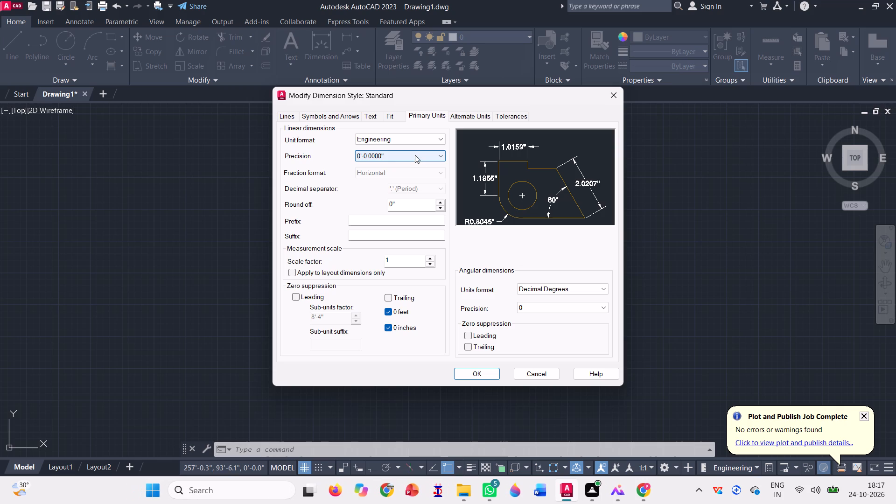
{"action": "left_click", "coordinate": [415, 155]}
{"action": "left_click", "coordinate": [396, 173]}
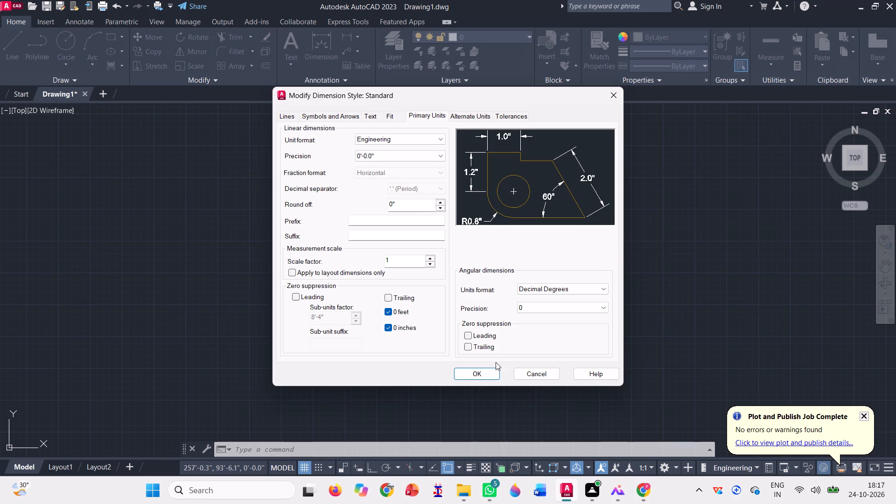
{"action": "left_click", "coordinate": [485, 378]}
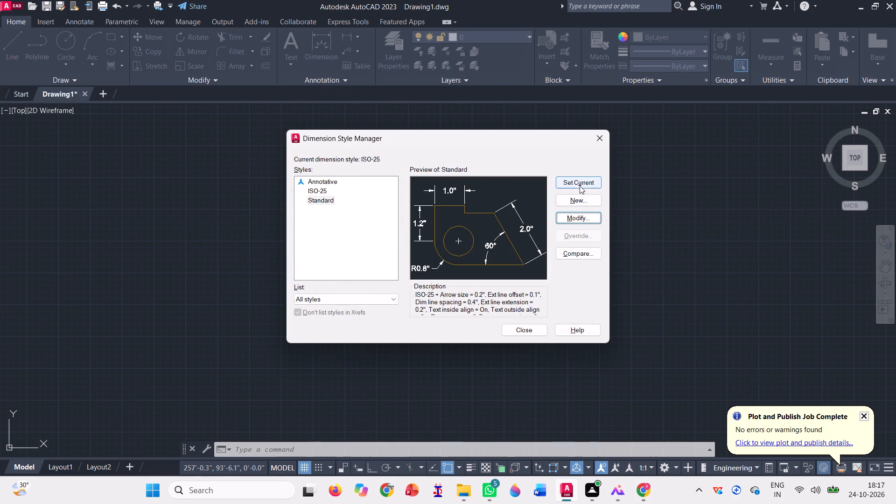
Make Standard the current dimension style and close the style manager.
{"action": "left_click", "coordinate": [580, 186]}
{"action": "left_click", "coordinate": [580, 186]}
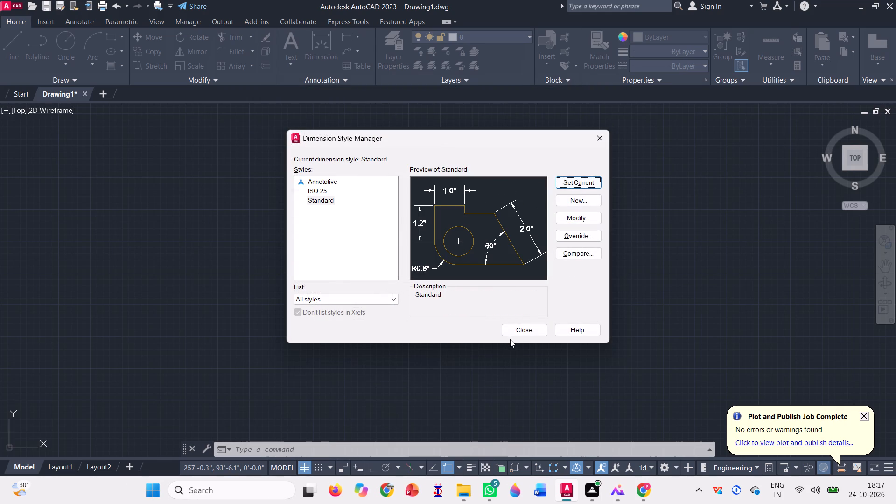
{"action": "left_click", "coordinate": [512, 329]}
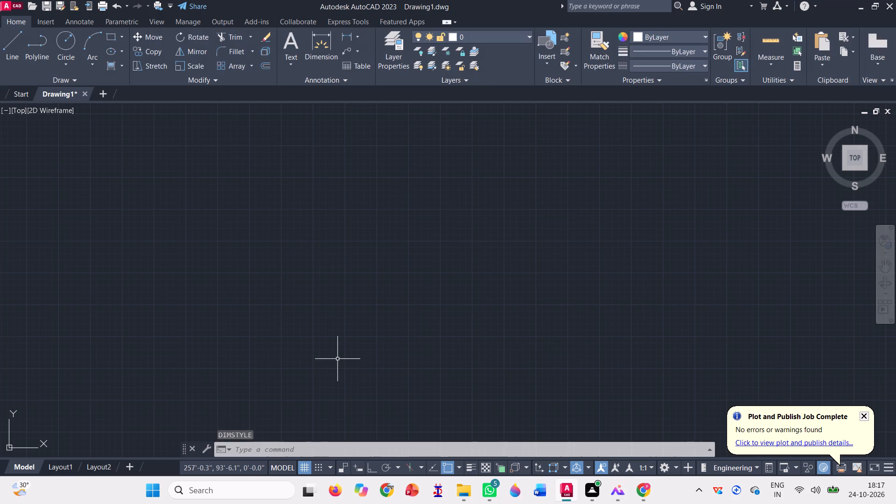
With Ortho on, draw connected lines 50' to the right, 10' up and 50' back to the left.
{"action": "key", "text": "l"}
{"action": "key", "text": "Return"}
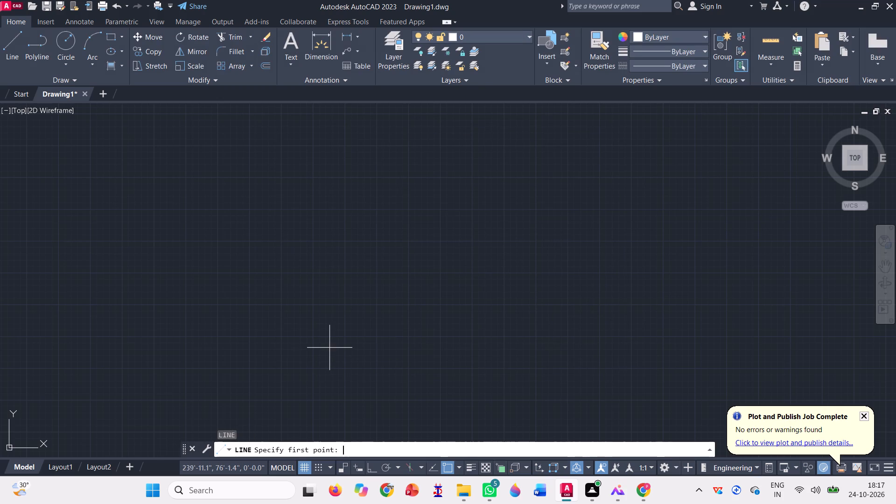
{"action": "left_click", "coordinate": [304, 340]}
{"action": "key", "text": "F8"}
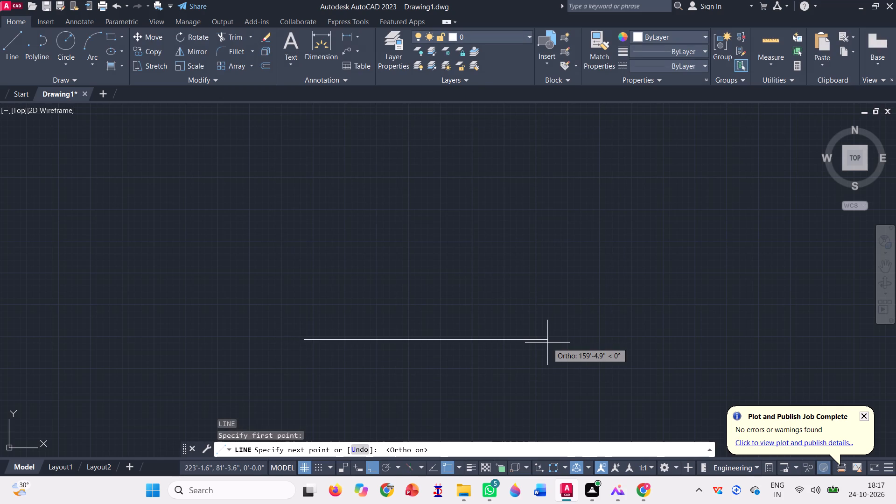
{"action": "type", "text": "50'"}
{"action": "key", "text": "Return"}
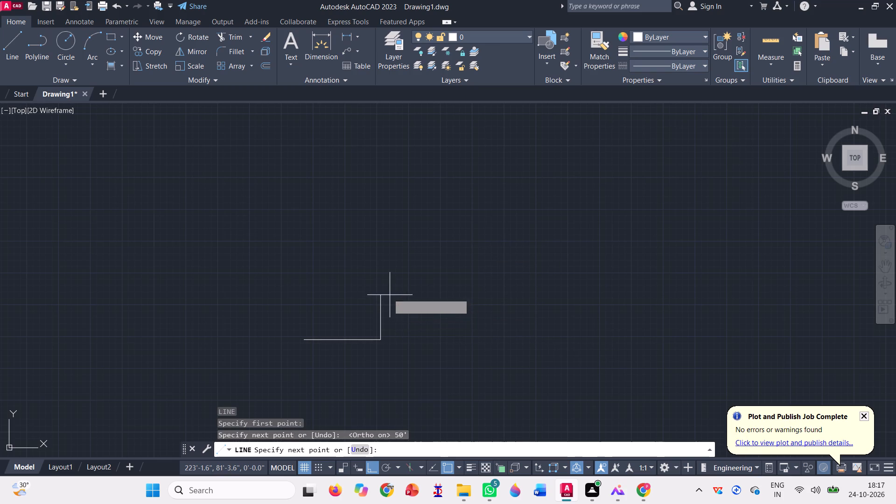
{"action": "type", "text": "10"}
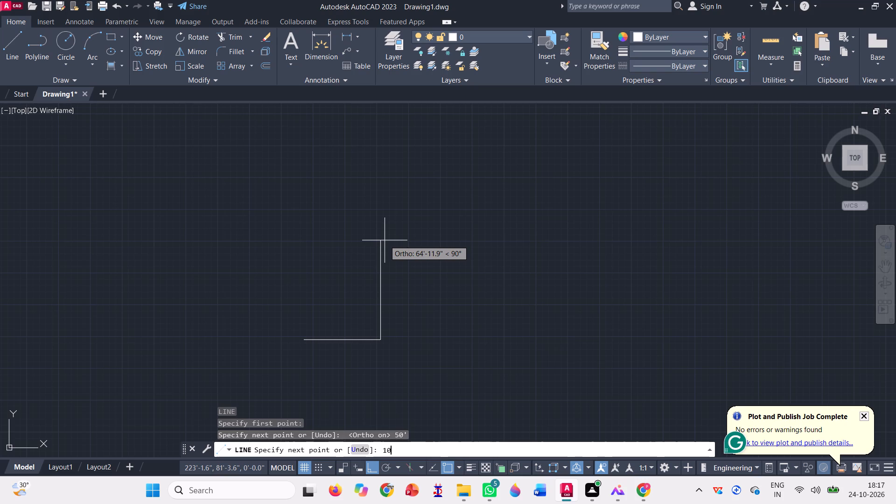
{"action": "key", "text": "apostrophe"}
{"action": "key", "text": "Return"}
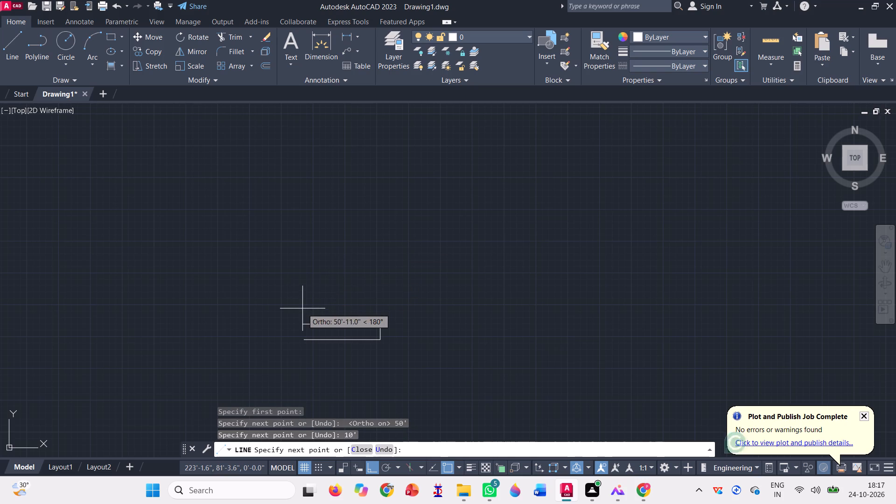
{"action": "type", "text": "50'"}
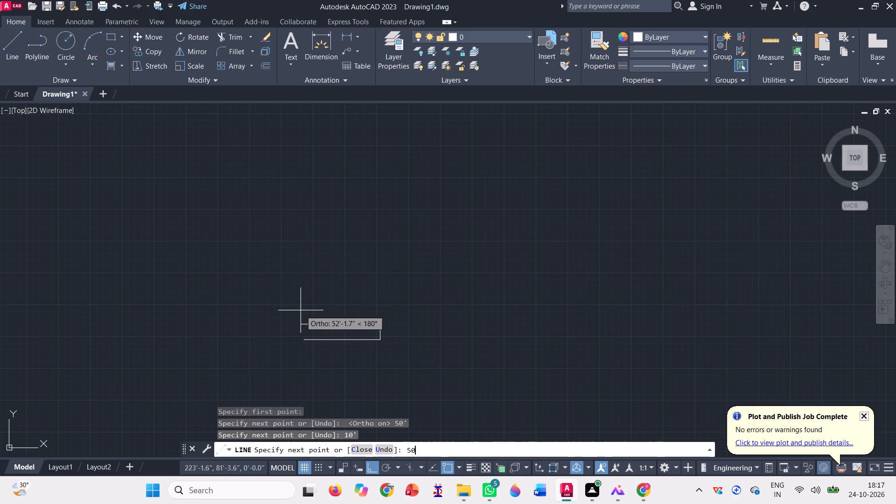
{"action": "key", "text": "Return"}
Continue the line chain 6" up, 50' right, 10' up, 50' left, 6" up and 50' right, and end the line.
{"action": "type", "text": "0'6\""}
{"action": "key", "text": "Return"}
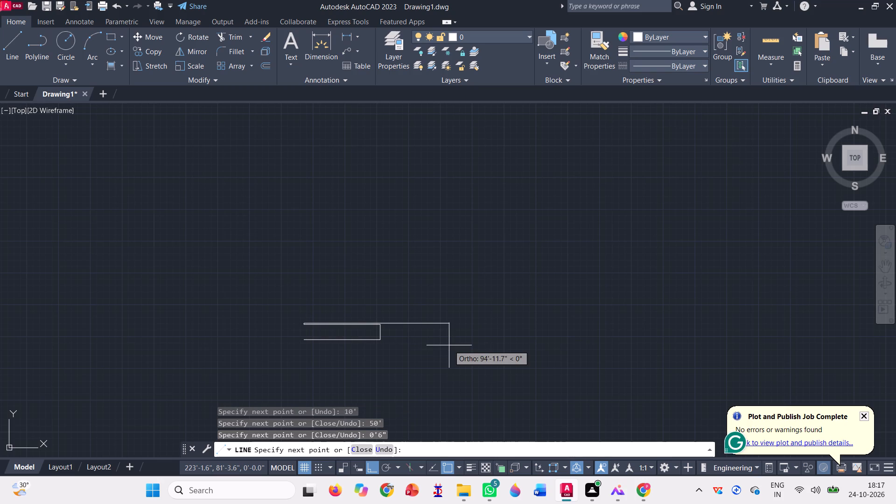
{"action": "type", "text": "50'"}
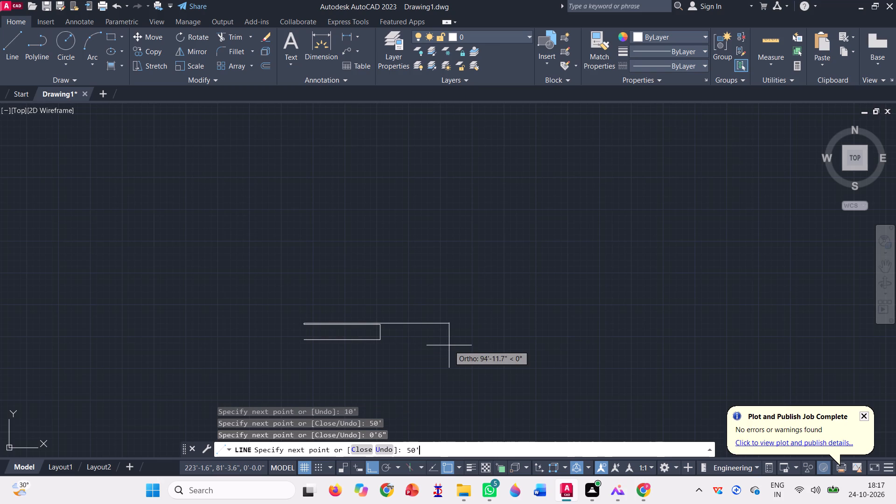
{"action": "key", "text": "Return"}
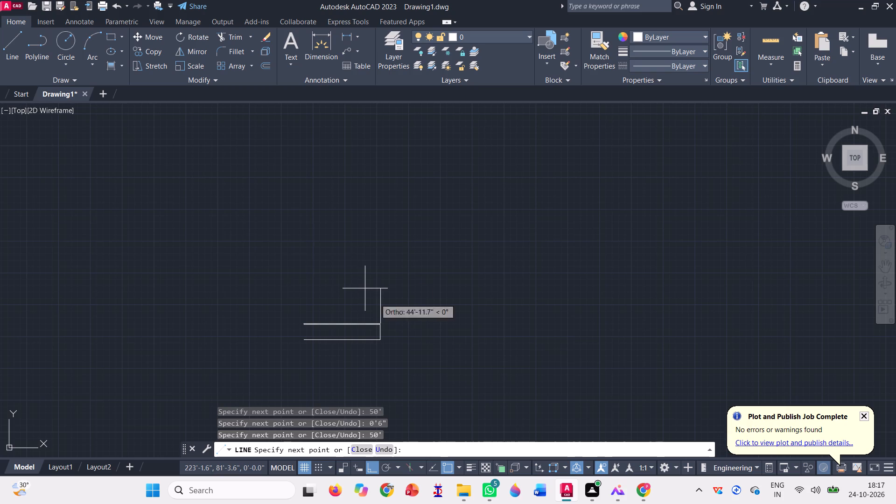
{"action": "type", "text": "10'"}
{"action": "key", "text": "Return"}
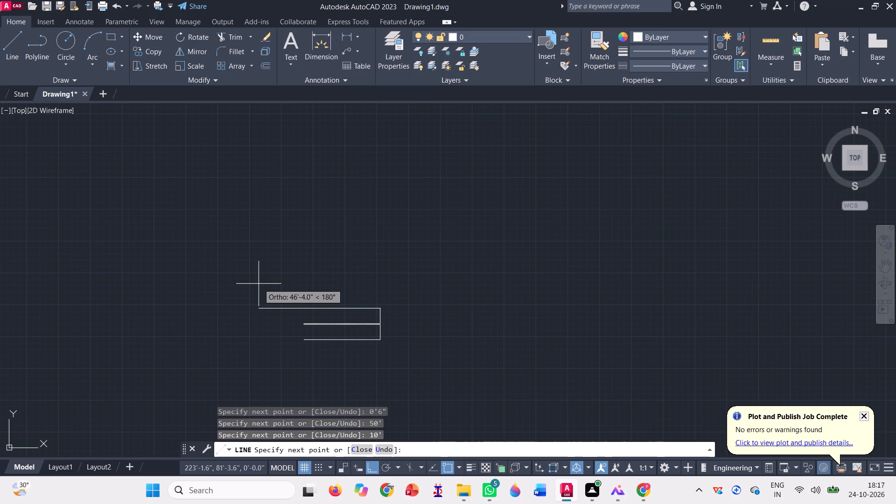
{"action": "type", "text": "50'"}
{"action": "key", "text": "Return"}
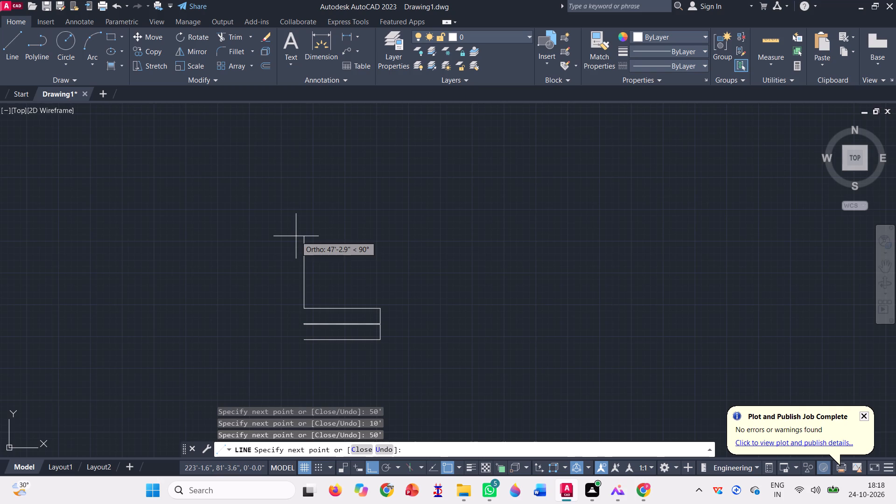
{"action": "type", "text": "0'6\""}
{"action": "key", "text": "Return"}
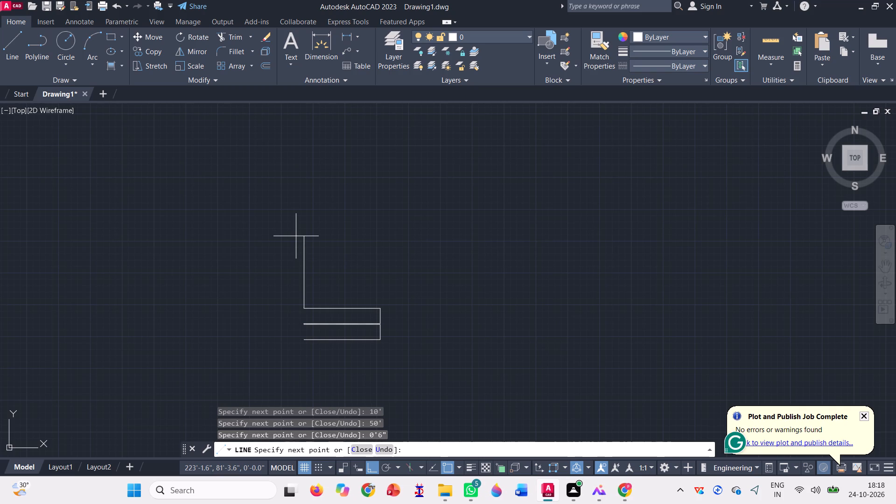
{"action": "type", "text": "50'"}
{"action": "key", "text": "Return"}
{"action": "key", "text": "Return"}
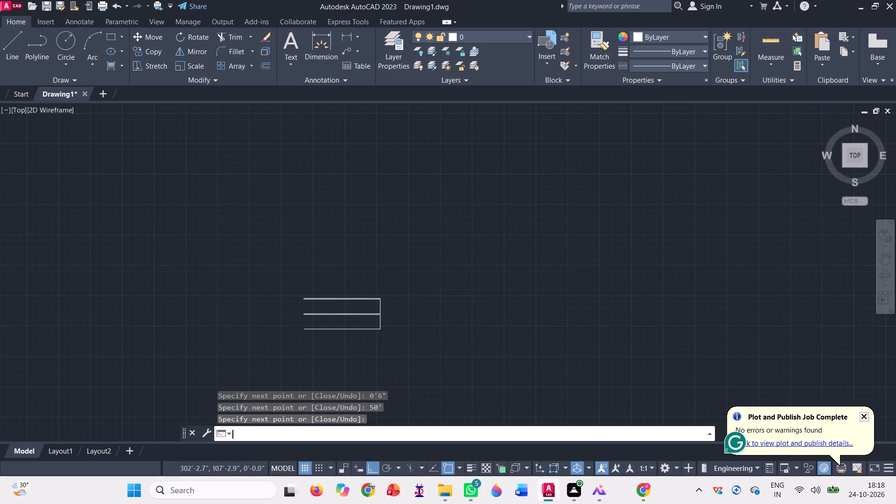
Trim away the two 10' vertical connecting lines at the right end of the parallel lines.
{"action": "left_click", "coordinate": [222, 38]}
{"action": "scroll", "coordinate": [364, 324], "scroll_direction": "up", "scroll_amount": 3}
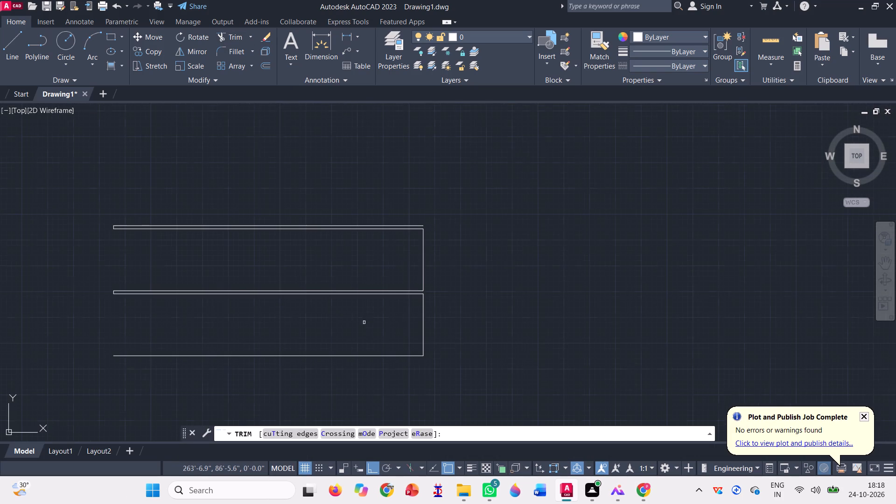
{"action": "left_click", "coordinate": [400, 327]}
{"action": "left_click", "coordinate": [463, 313]}
{"action": "left_click", "coordinate": [410, 249]}
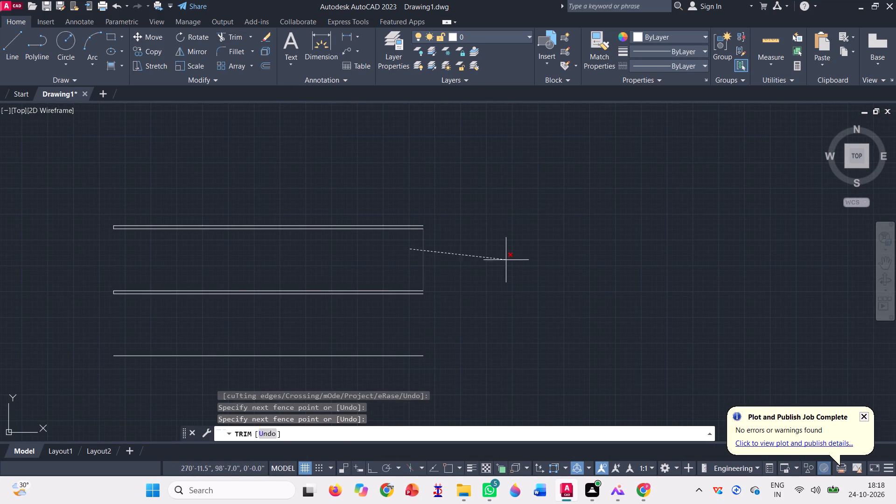
{"action": "left_click", "coordinate": [506, 259]}
Trim away the 6" end caps at the left end of the upper and middle double lines.
{"action": "scroll", "coordinate": [76, 231], "scroll_direction": "up", "scroll_amount": 3}
{"action": "scroll", "coordinate": [182, 221], "scroll_direction": "up", "scroll_amount": 3}
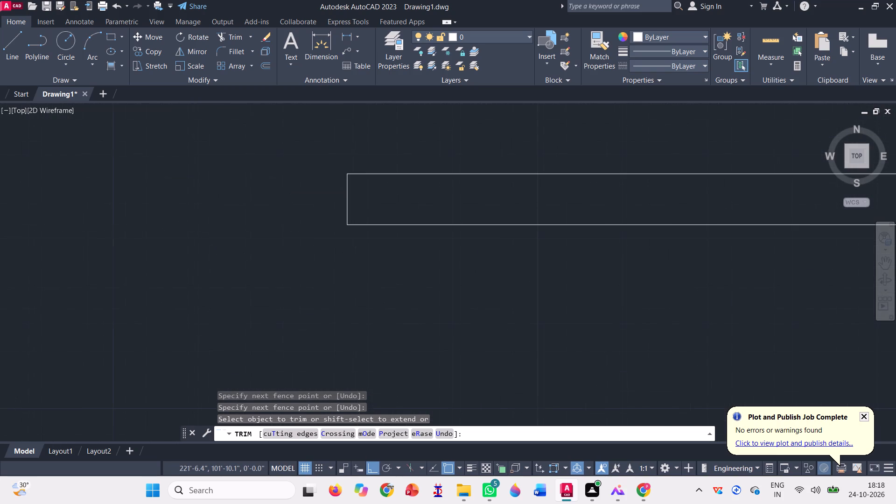
{"action": "left_click", "coordinate": [375, 207]}
{"action": "left_click", "coordinate": [259, 194]}
{"action": "scroll", "coordinate": [259, 194], "scroll_direction": "down", "scroll_amount": 6}
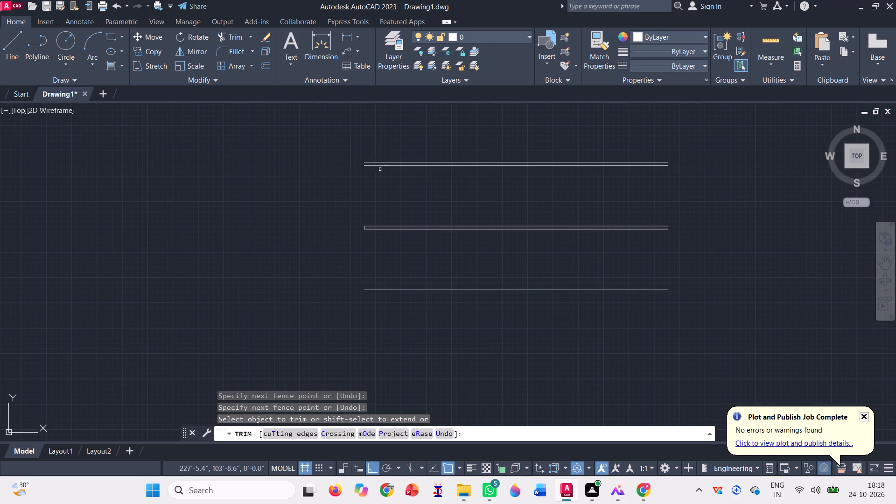
{"action": "scroll", "coordinate": [375, 233], "scroll_direction": "up", "scroll_amount": 6}
{"action": "left_click", "coordinate": [307, 259]}
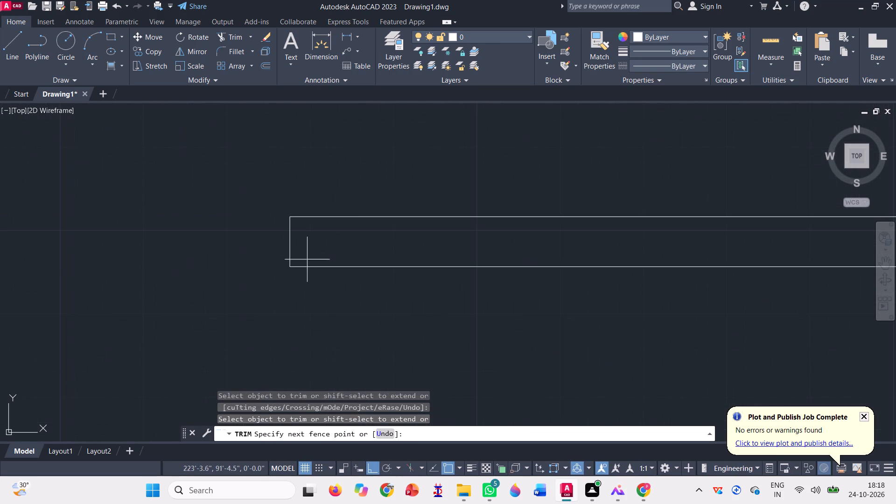
{"action": "left_click", "coordinate": [262, 249]}
{"action": "scroll", "coordinate": [255, 259], "scroll_direction": "down", "scroll_amount": 5}
{"action": "scroll", "coordinate": [273, 311], "scroll_direction": "down", "scroll_amount": 1}
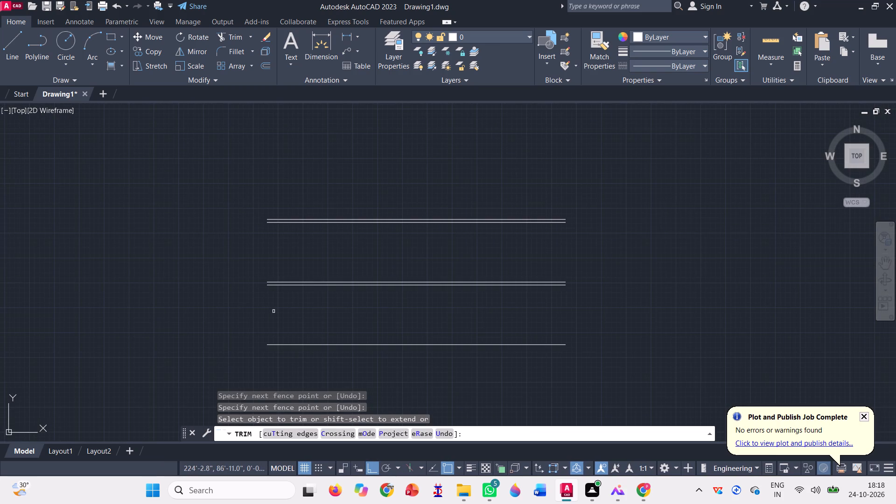
{"action": "key", "text": "Escape"}
Draw a vertical line joining the left ends, from the bottom line up to the topmost line.
{"action": "key", "text": "l"}
{"action": "key", "text": "Return"}
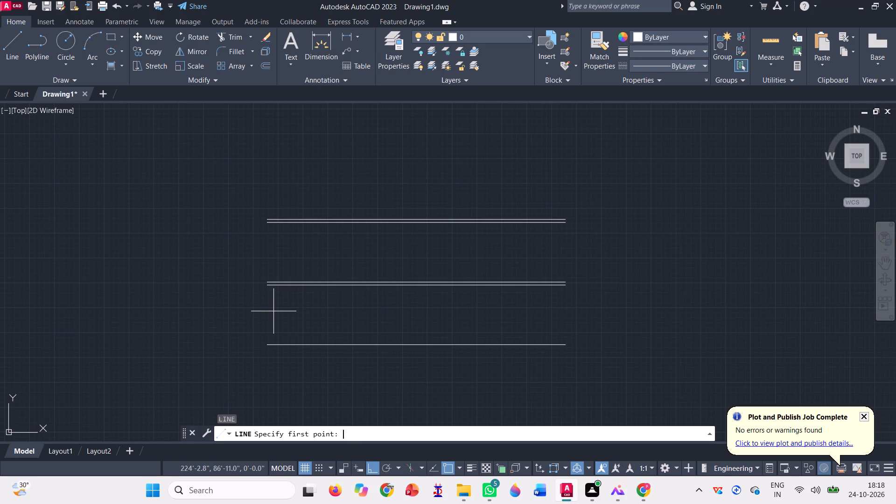
{"action": "left_click", "coordinate": [266, 341]}
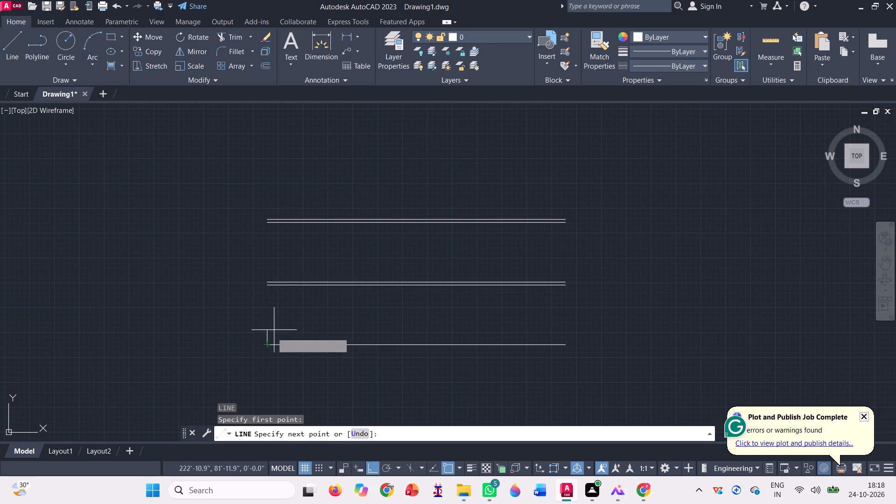
{"action": "scroll", "coordinate": [261, 219], "scroll_direction": "up", "scroll_amount": 3}
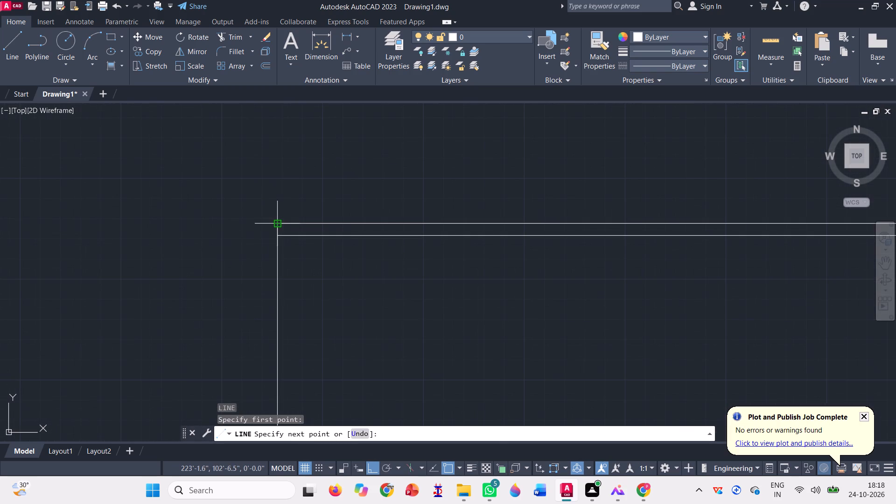
{"action": "left_click", "coordinate": [279, 223]}
{"action": "scroll", "coordinate": [271, 217], "scroll_direction": "down", "scroll_amount": 5}
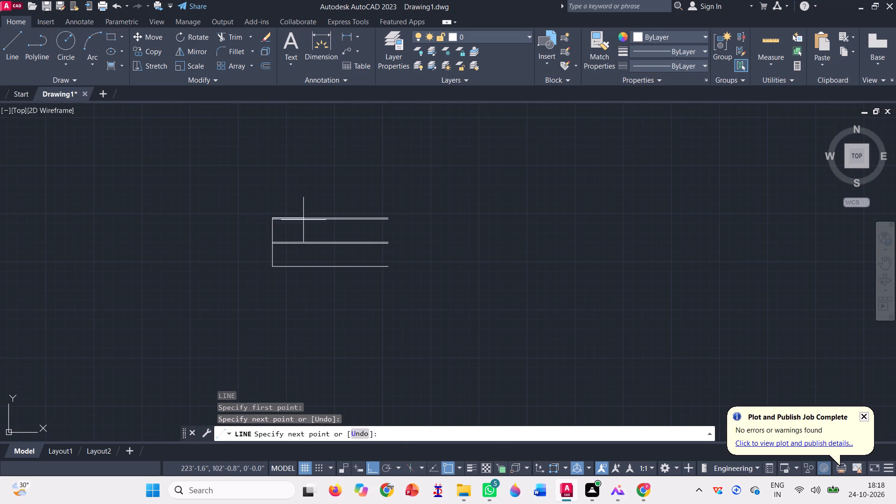
{"action": "key", "text": "space"}
Draw a vertical line closing the right ends, from the bottom line up to the topmost line.
{"action": "key", "text": "l"}
{"action": "key", "text": "Return"}
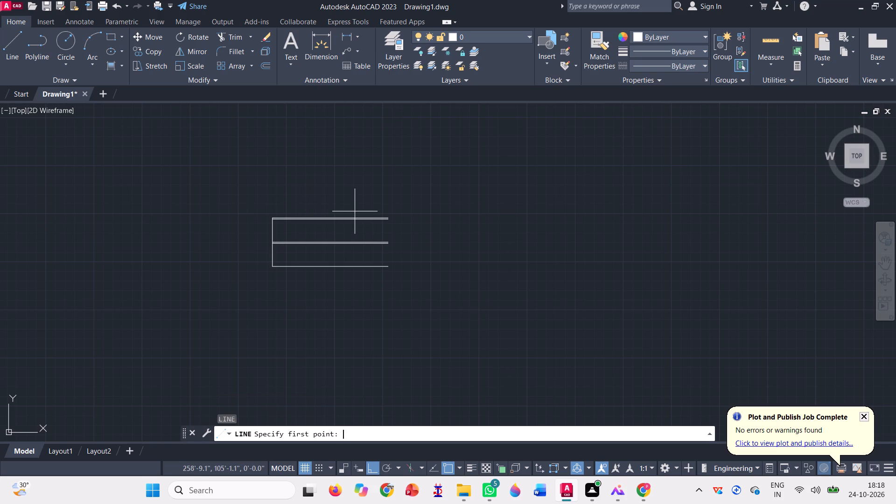
{"action": "scroll", "coordinate": [387, 257], "scroll_direction": "up", "scroll_amount": 3}
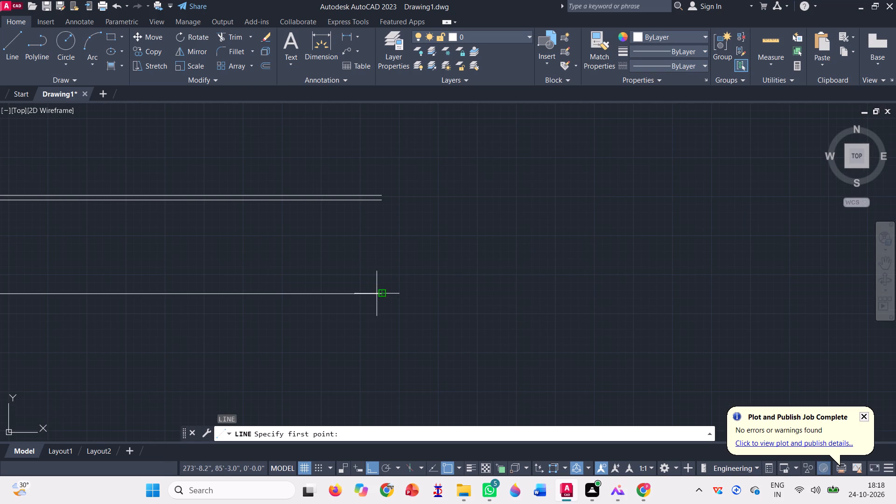
{"action": "left_click", "coordinate": [378, 290]}
{"action": "scroll", "coordinate": [395, 329], "scroll_direction": "down", "scroll_amount": 1}
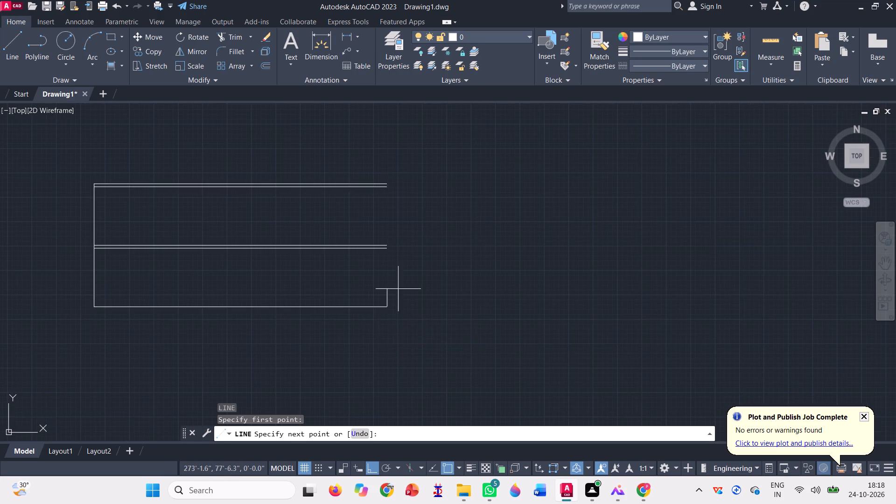
{"action": "scroll", "coordinate": [379, 174], "scroll_direction": "up", "scroll_amount": 3}
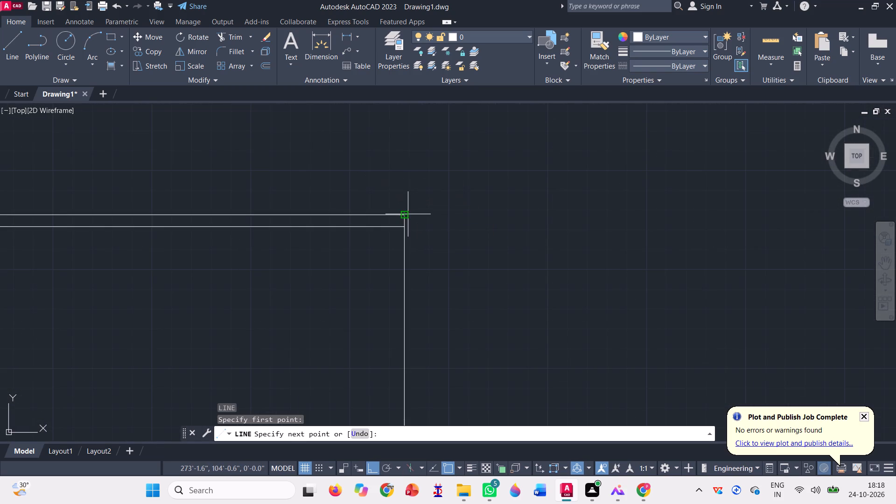
{"action": "left_click", "coordinate": [404, 212]}
{"action": "scroll", "coordinate": [503, 230], "scroll_direction": "down", "scroll_amount": 4}
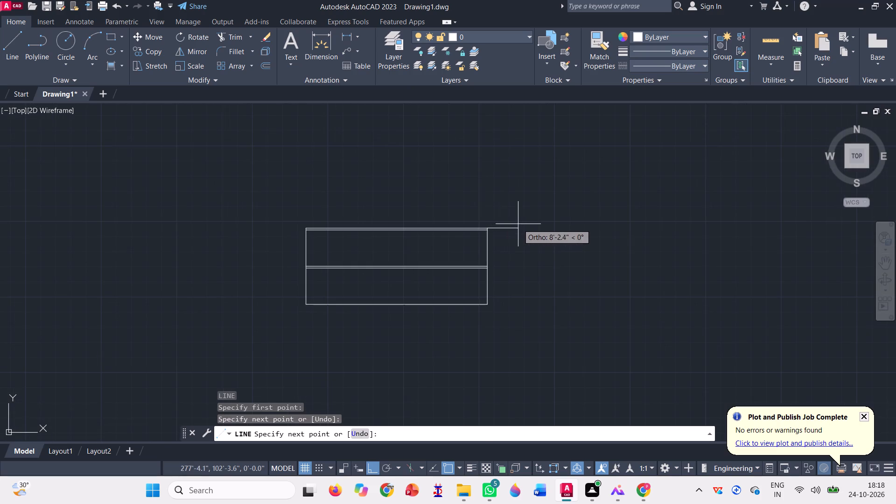
{"action": "key", "text": "space"}
Draw a rectangle from the outline's lower-left corner, ending partway across the lower bay and below the middle double line.
{"action": "scroll", "coordinate": [420, 260], "scroll_direction": "up", "scroll_amount": 2}
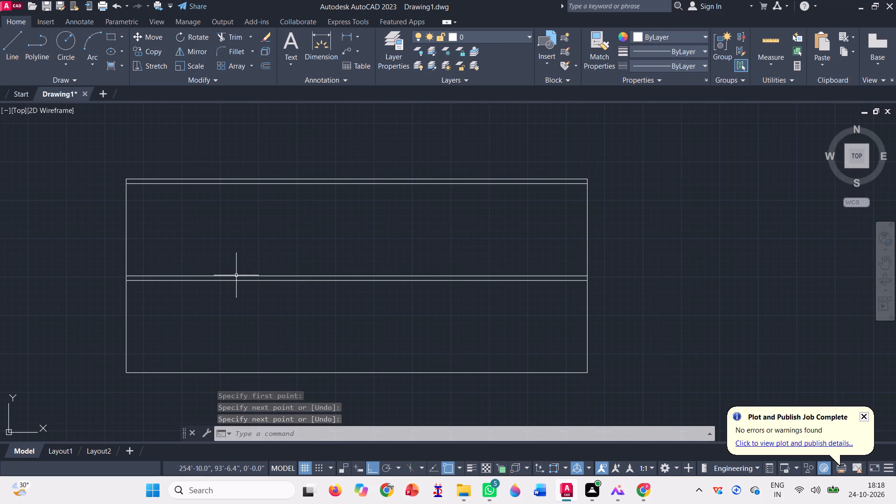
{"action": "left_click", "coordinate": [113, 37]}
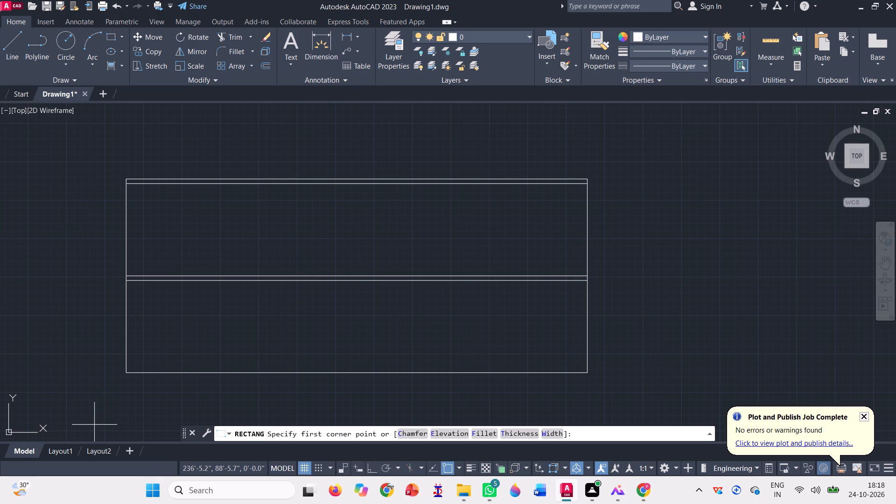
{"action": "left_click", "coordinate": [126, 372]}
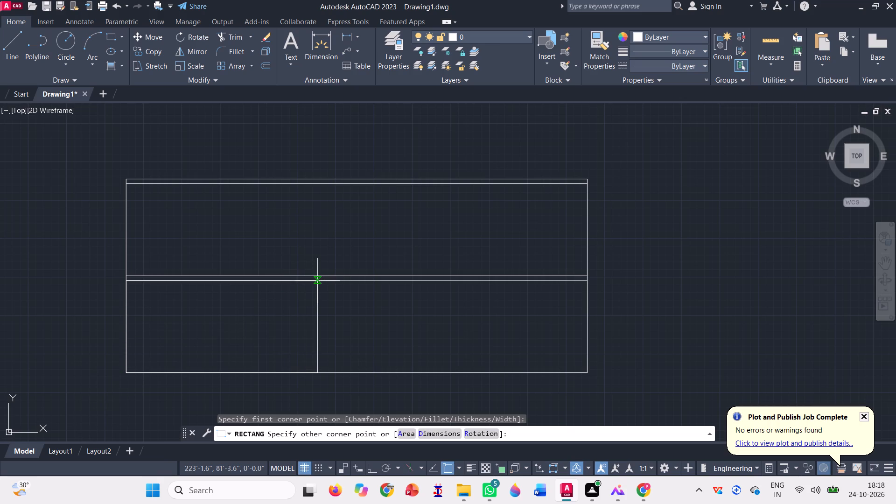
{"action": "left_click", "coordinate": [325, 317]}
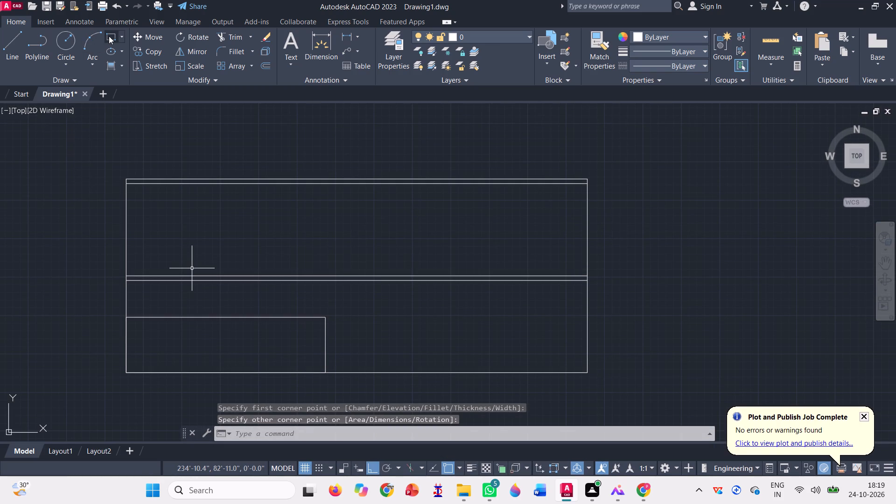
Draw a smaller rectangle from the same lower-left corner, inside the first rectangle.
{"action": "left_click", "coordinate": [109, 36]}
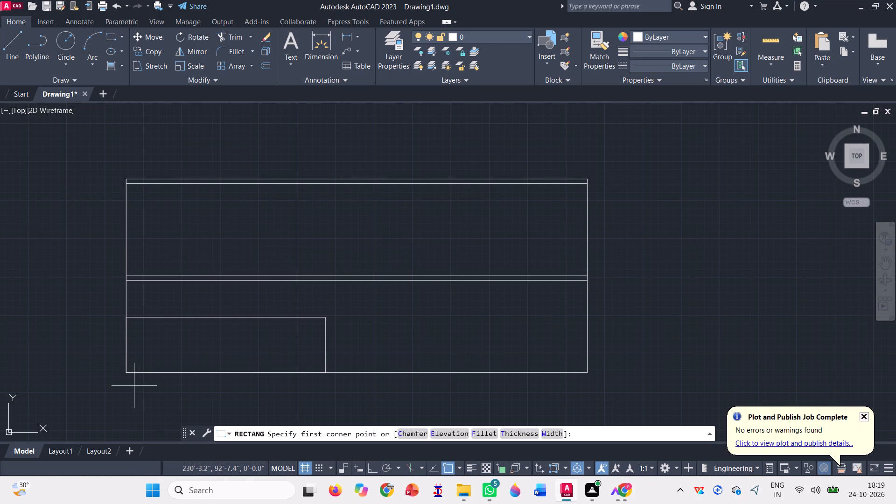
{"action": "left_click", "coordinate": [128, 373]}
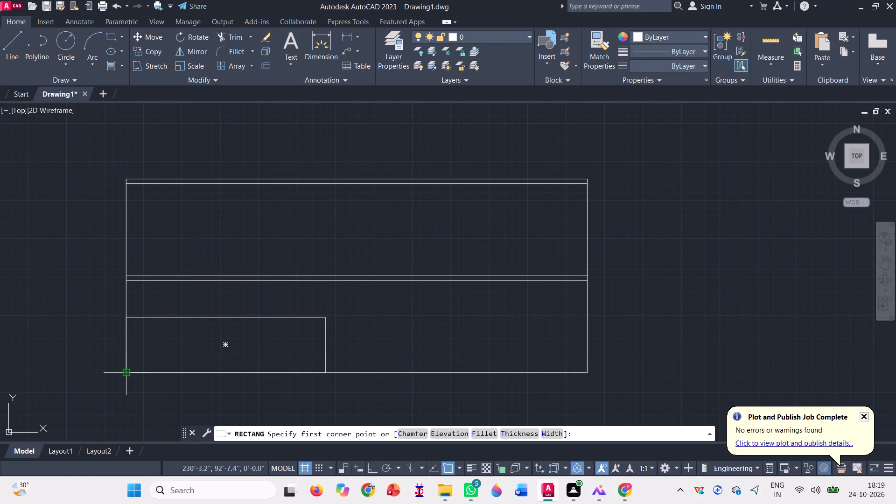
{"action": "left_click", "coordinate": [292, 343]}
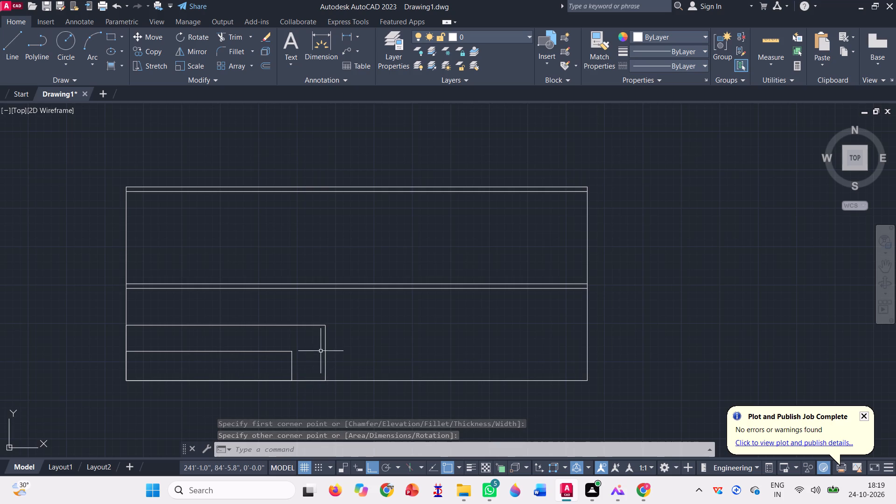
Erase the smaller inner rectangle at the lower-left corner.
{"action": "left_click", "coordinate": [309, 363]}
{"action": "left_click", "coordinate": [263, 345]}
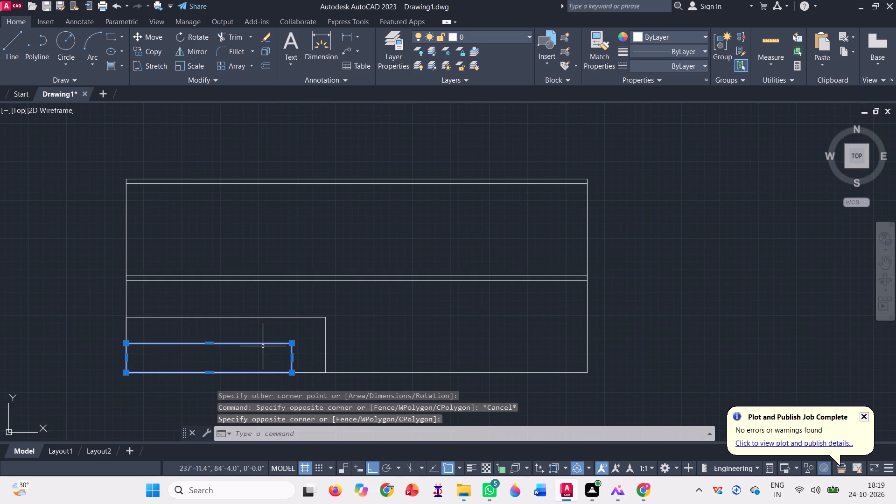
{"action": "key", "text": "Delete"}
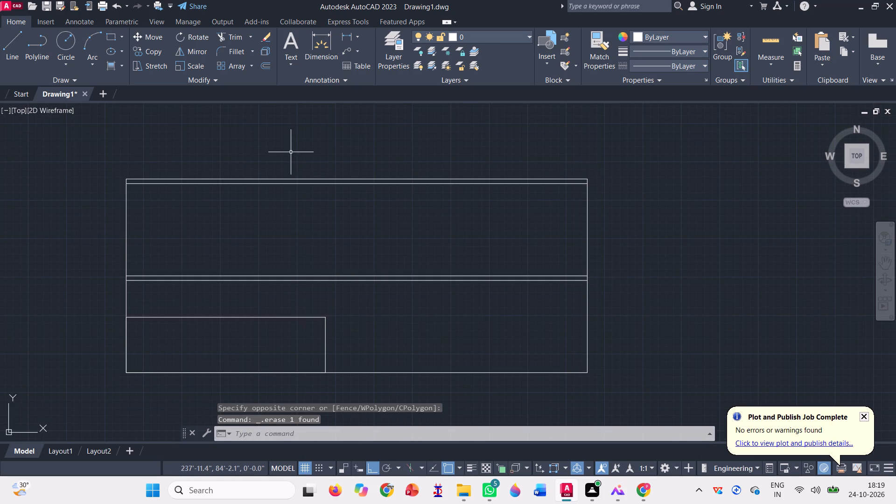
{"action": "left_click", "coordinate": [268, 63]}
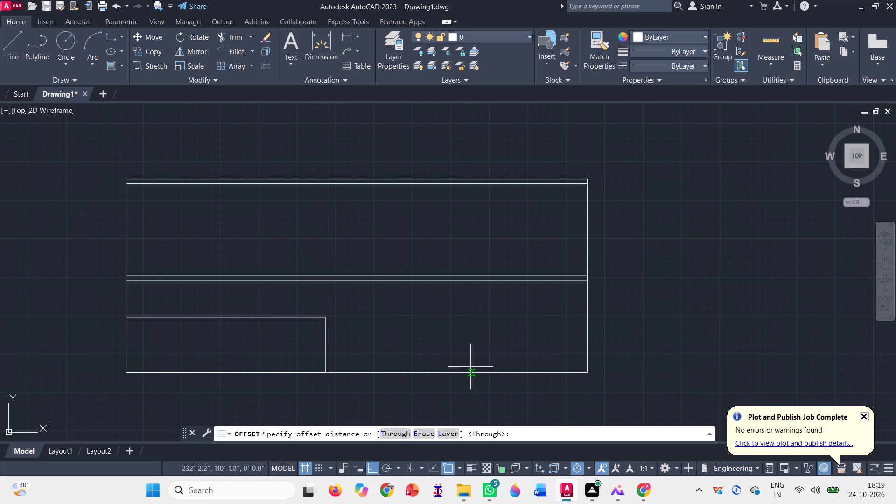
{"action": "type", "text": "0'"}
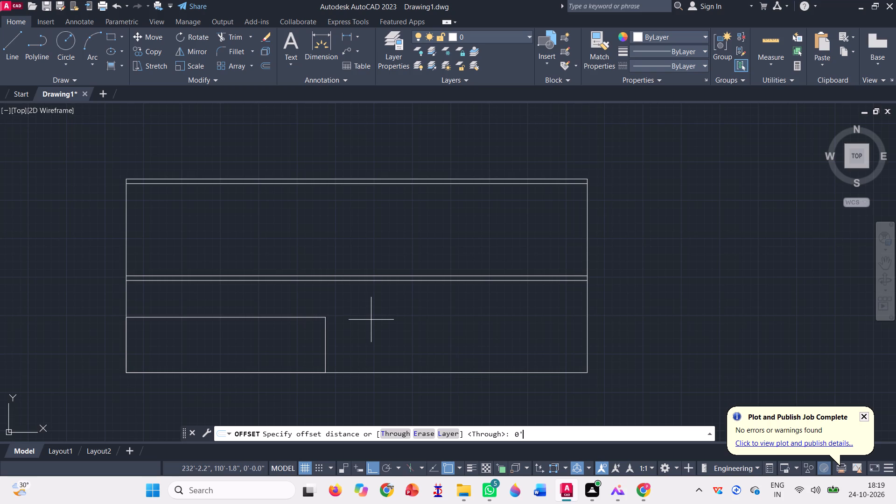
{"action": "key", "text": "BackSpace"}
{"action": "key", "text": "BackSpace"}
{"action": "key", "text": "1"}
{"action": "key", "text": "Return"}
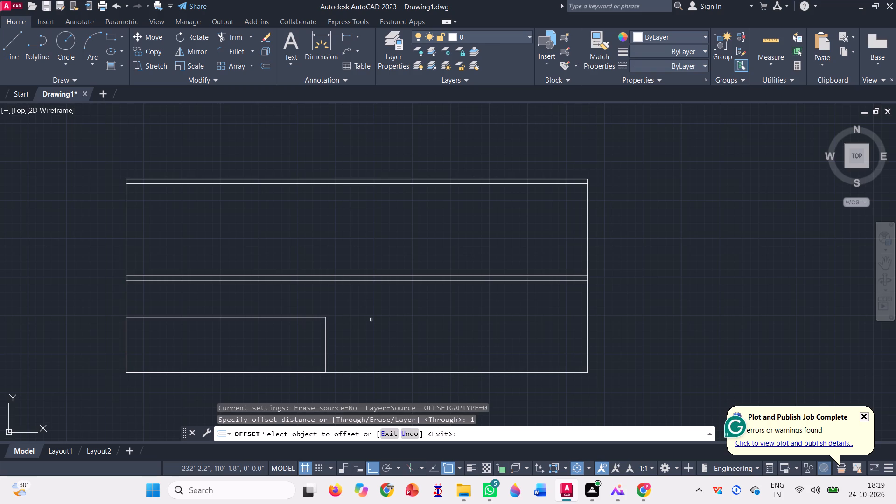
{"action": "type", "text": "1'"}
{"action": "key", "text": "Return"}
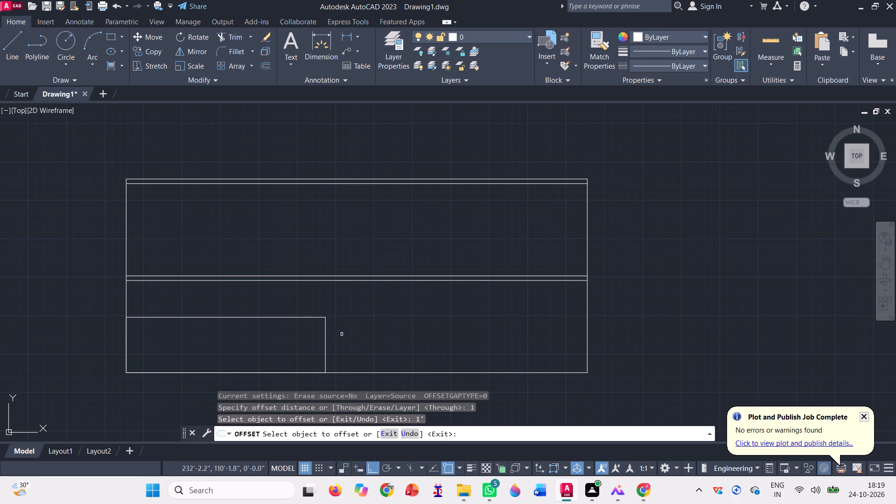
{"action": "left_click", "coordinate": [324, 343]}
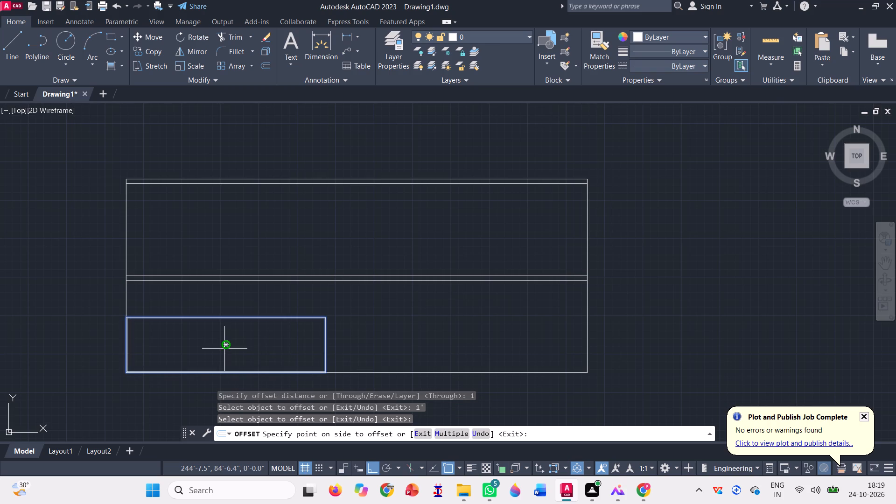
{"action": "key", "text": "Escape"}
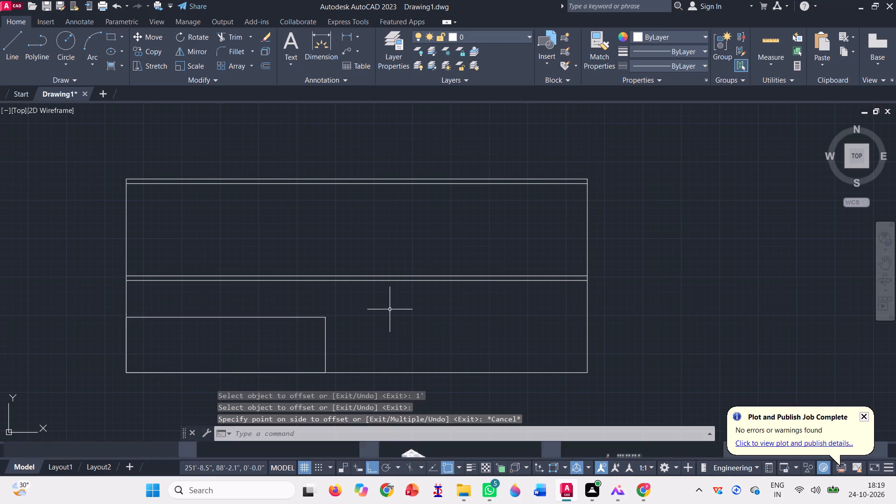
Offset the rectangle in the lower-left corner outward by 1'.
{"action": "left_click", "coordinate": [266, 60]}
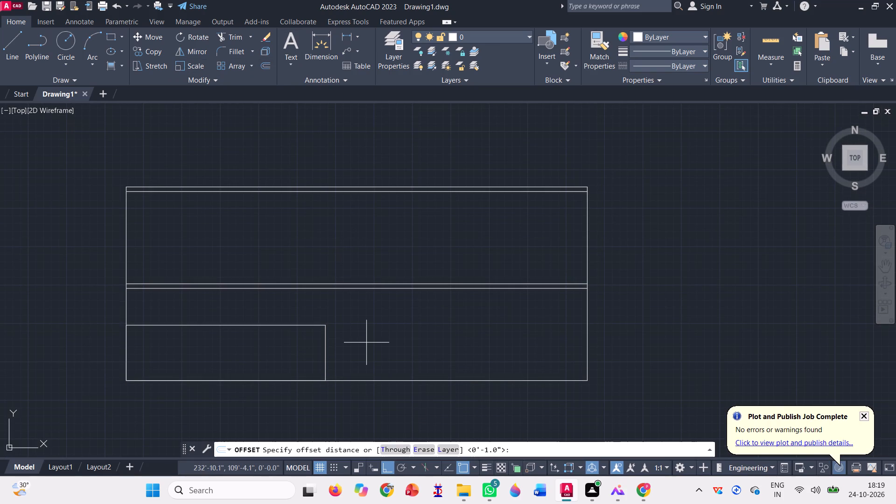
{"action": "type", "text": "1'"}
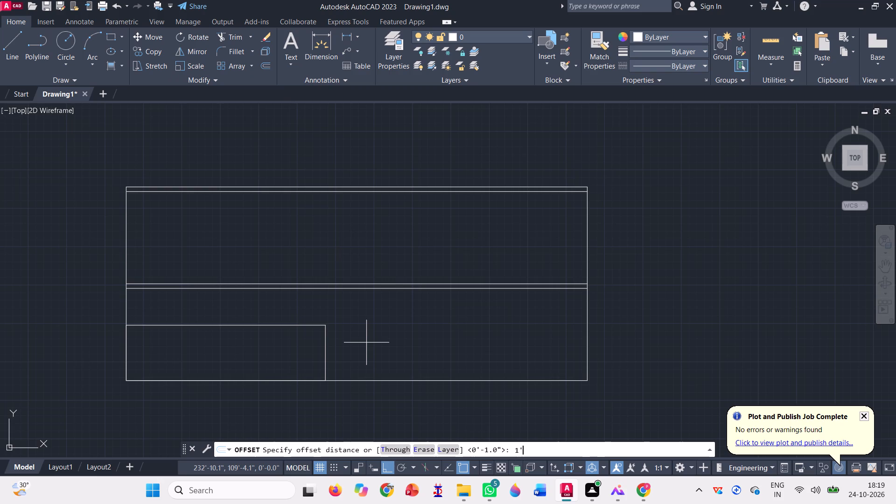
{"action": "key", "text": "Return"}
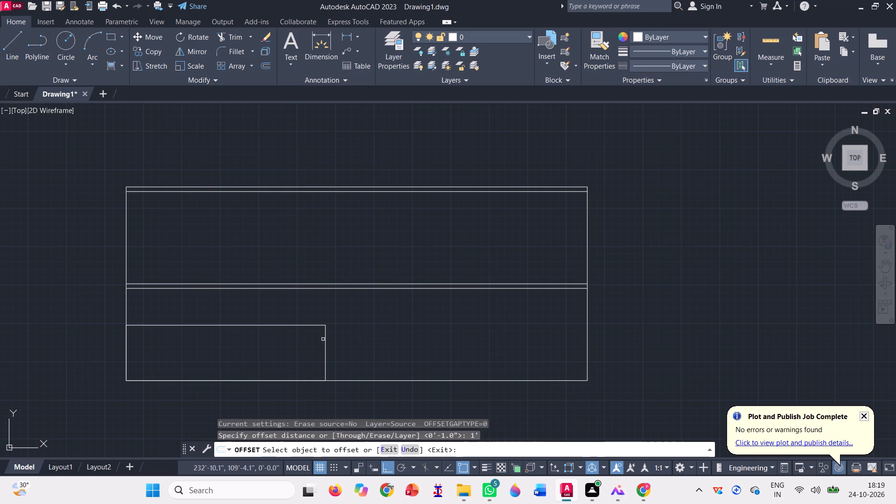
{"action": "left_click", "coordinate": [326, 347]}
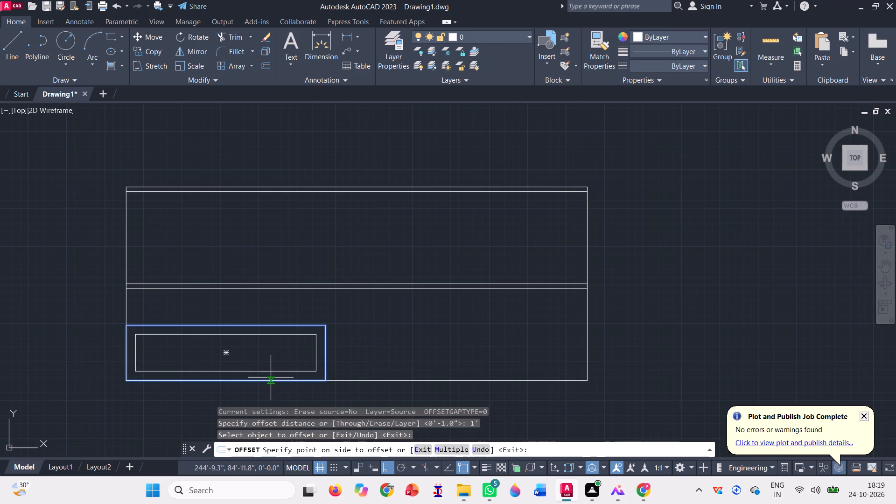
{"action": "left_click", "coordinate": [271, 378]}
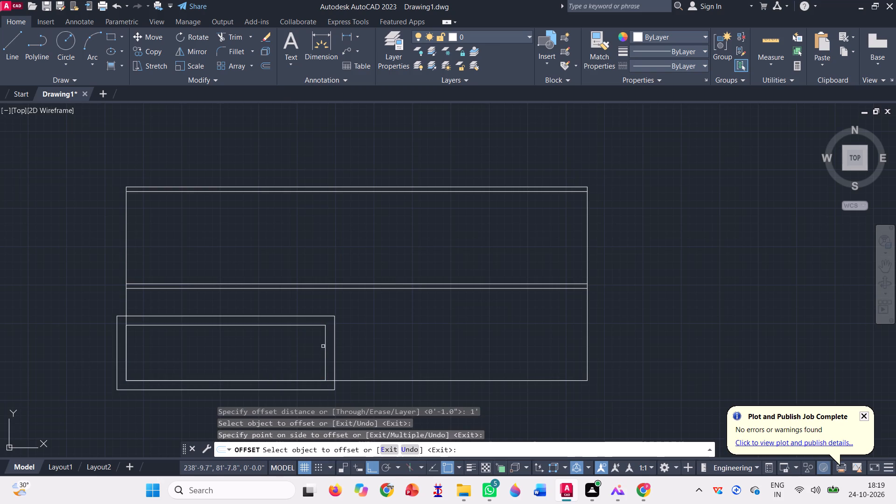
Offset the lower-left rectangle inward by 1' to create a smaller rectangle inside it.
{"action": "left_click", "coordinate": [322, 345]}
{"action": "left_click", "coordinate": [327, 349]}
{"action": "left_click", "coordinate": [268, 370]}
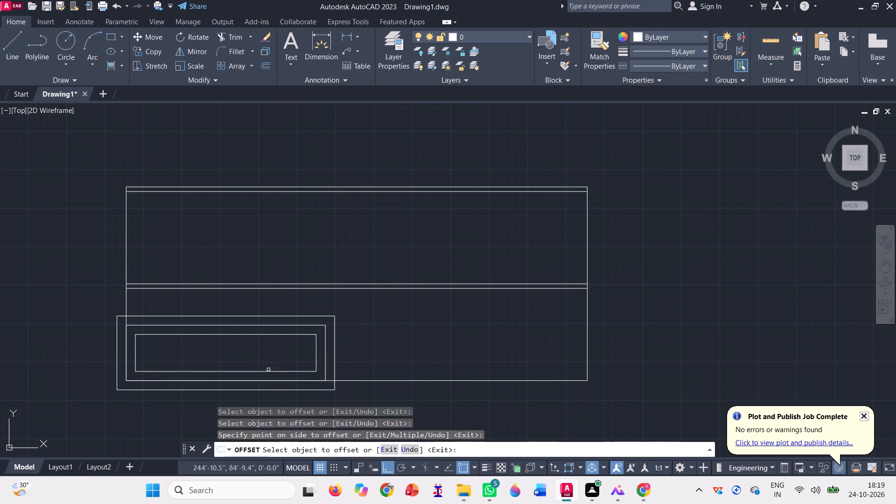
{"action": "key", "text": "Escape"}
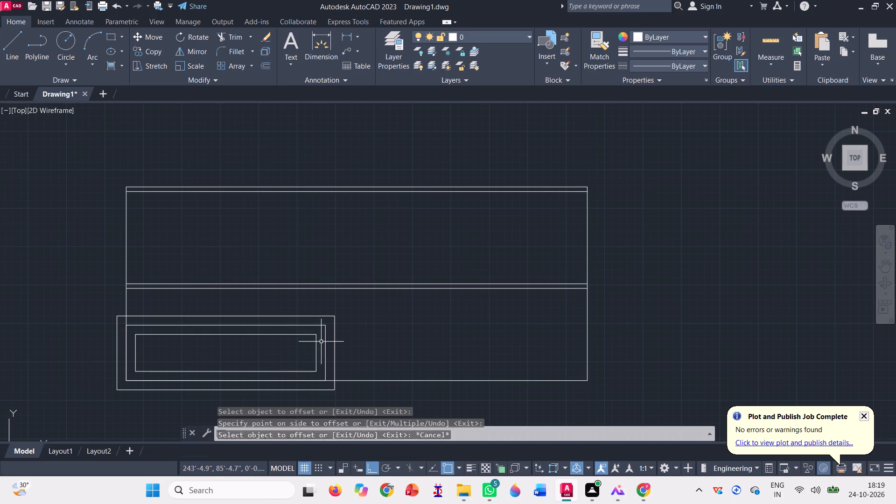
Erase the outer offset rectangle that extends beyond the outline's lower-left corner.
{"action": "left_click", "coordinate": [335, 319]}
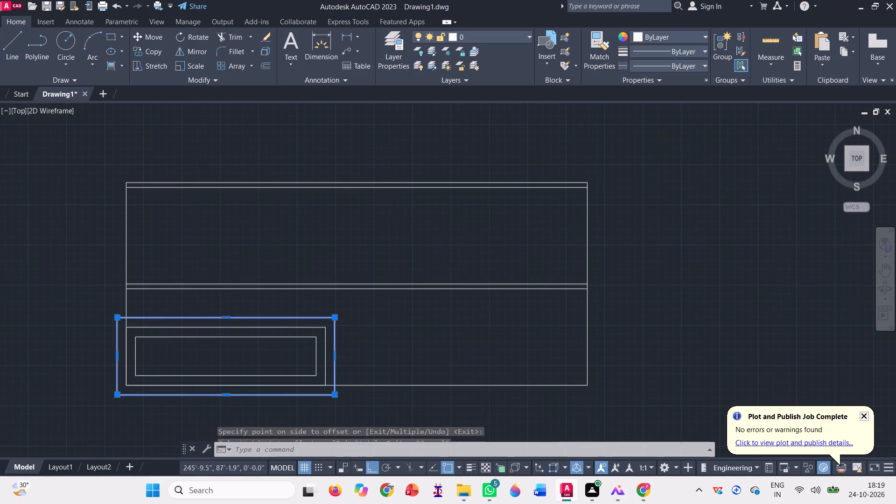
{"action": "key", "text": "Delete"}
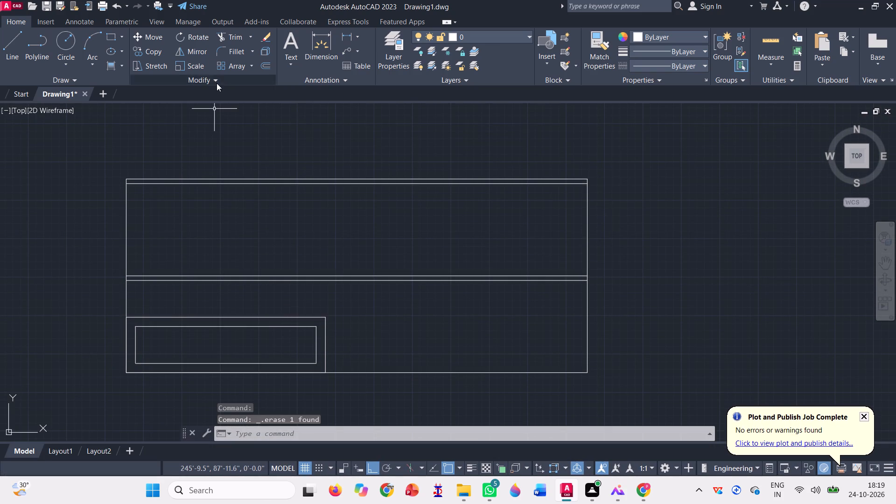
Trim away the bottom and left edges of the inner offset rectangle.
{"action": "left_click", "coordinate": [236, 37]}
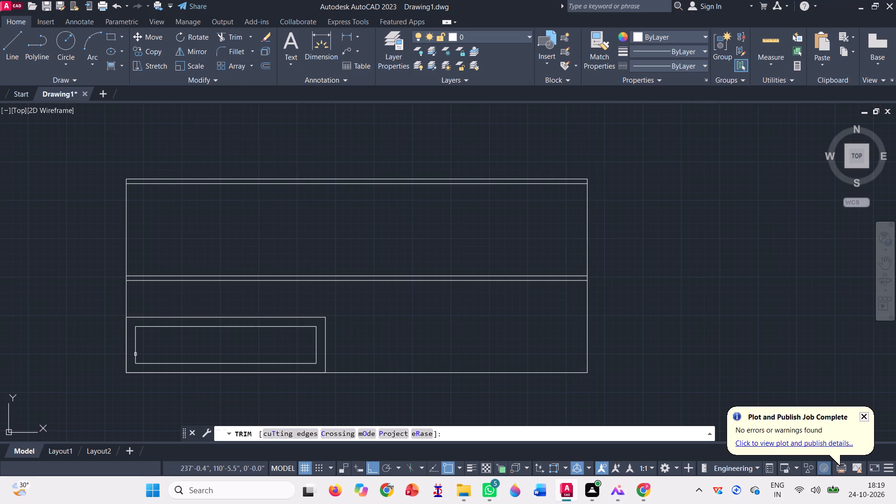
{"action": "left_click", "coordinate": [142, 365]}
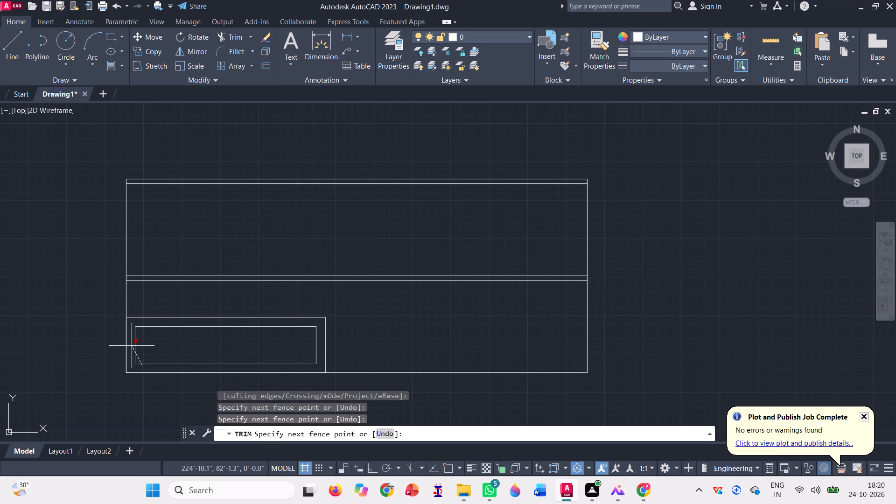
{"action": "left_click", "coordinate": [132, 346]}
Extend the inner rectangle's remaining top and right edges to the outline's left and bottom edges.
{"action": "left_click", "coordinate": [249, 36]}
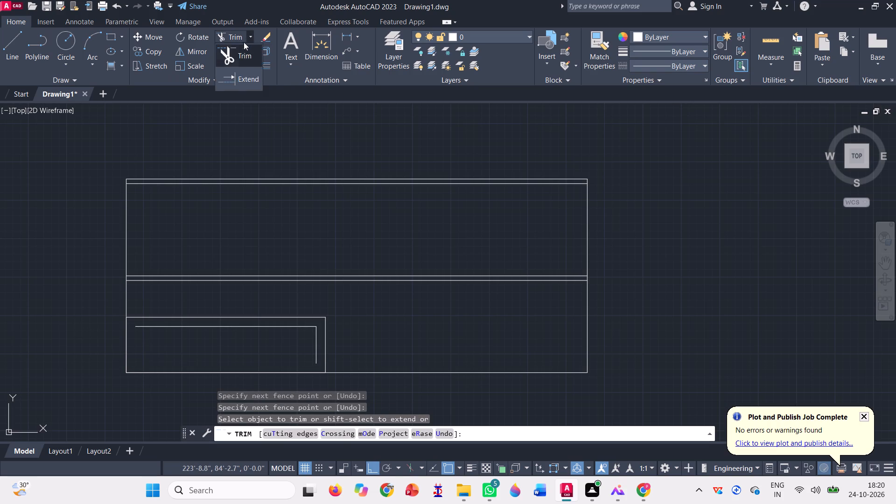
{"action": "left_click", "coordinate": [234, 84]}
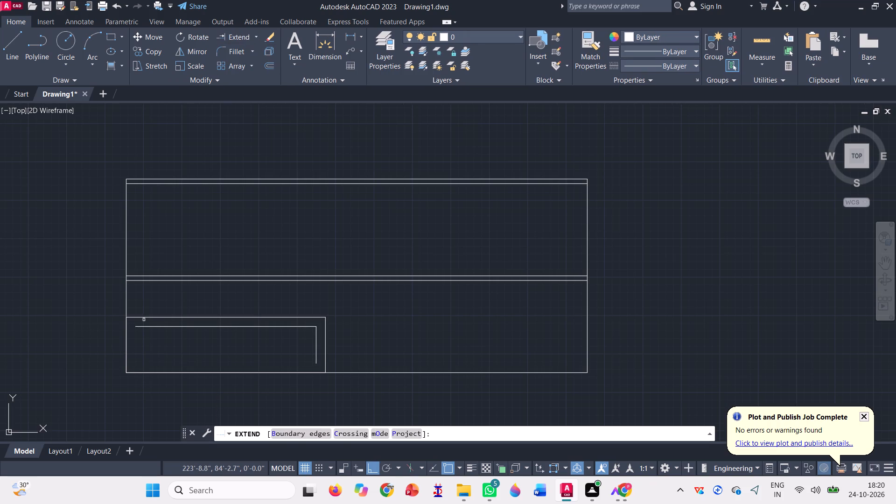
{"action": "left_click", "coordinate": [144, 328]}
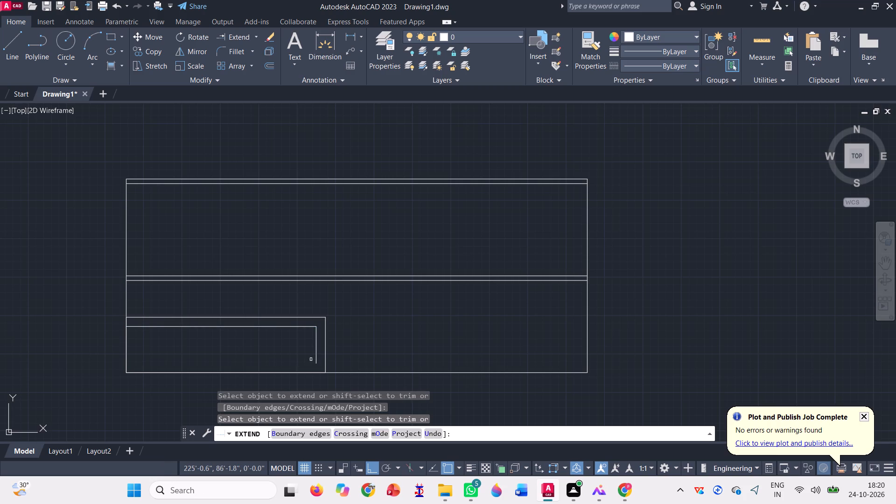
{"action": "left_click", "coordinate": [314, 356]}
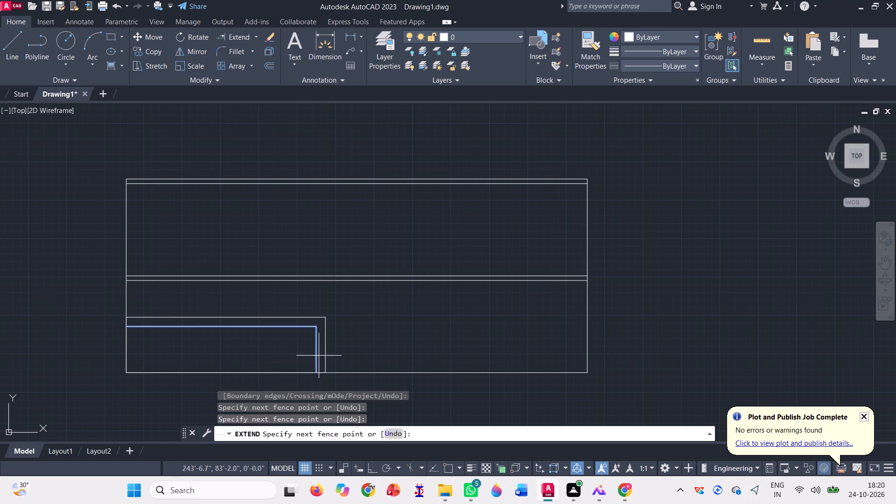
{"action": "left_click", "coordinate": [319, 356]}
{"action": "key", "text": "Escape"}
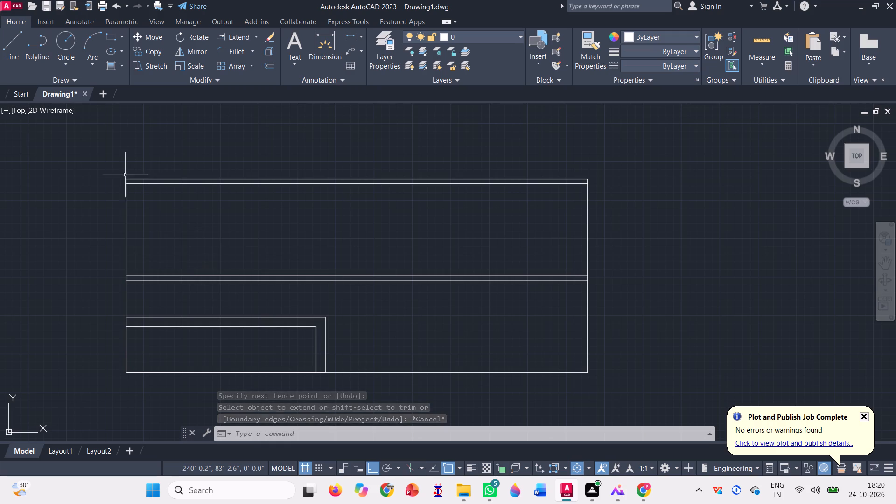
Draw connected lines from the lower-left rectangle's top-right corner, about 10' to the right and about 6' down to the outline's bottom edge.
{"action": "left_click", "coordinate": [5, 39]}
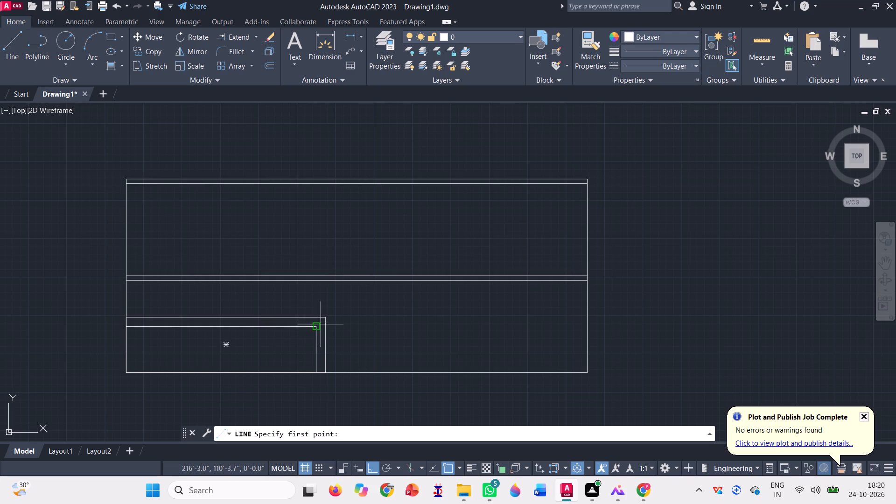
{"action": "left_click", "coordinate": [325, 316]}
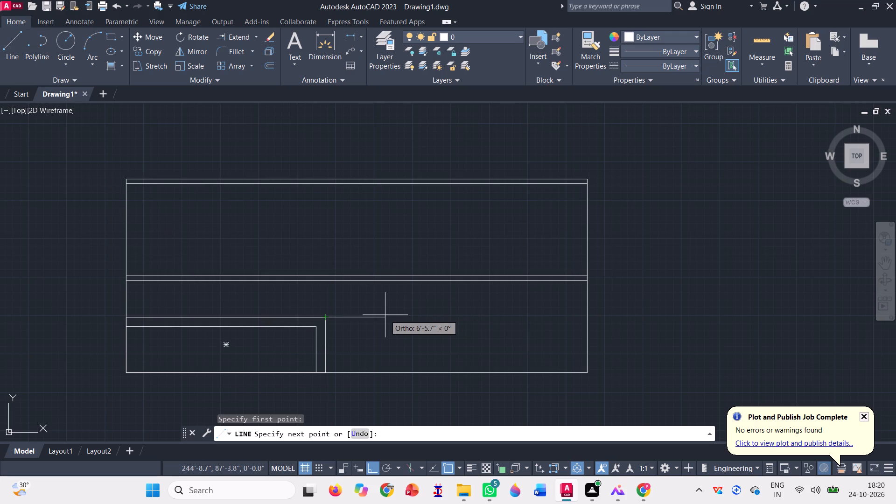
{"action": "left_click", "coordinate": [418, 320]}
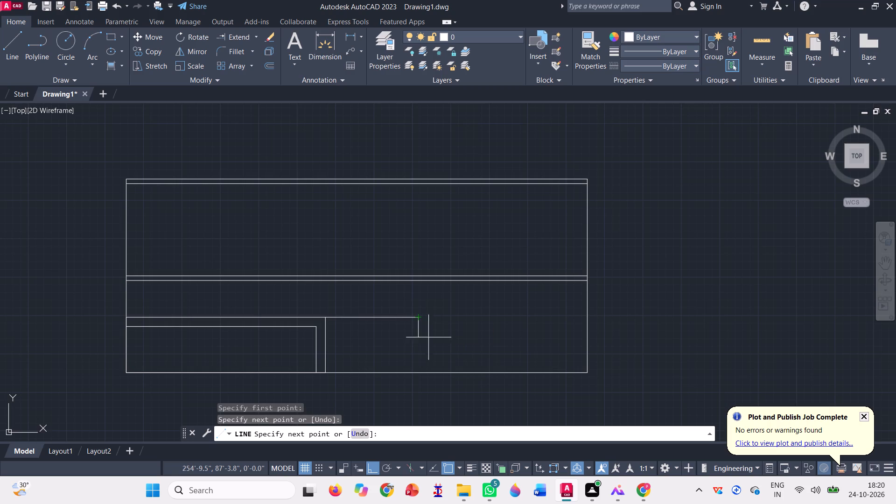
{"action": "left_click", "coordinate": [416, 371]}
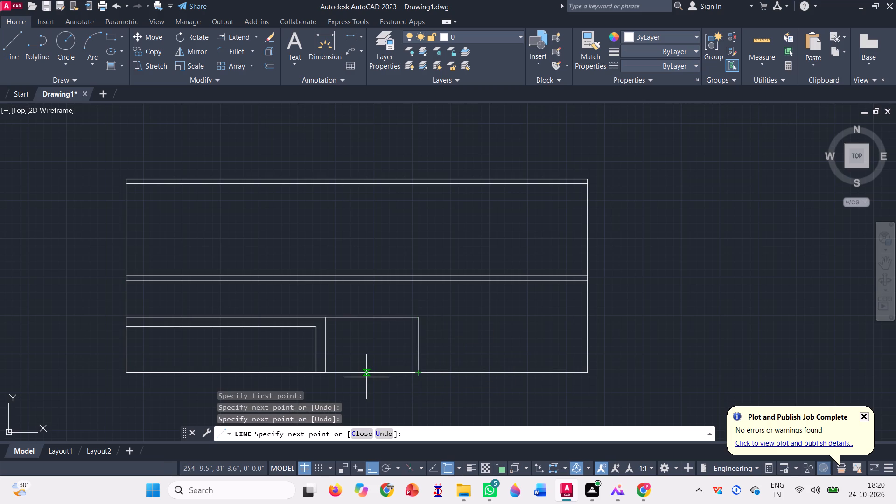
{"action": "key", "text": "space"}
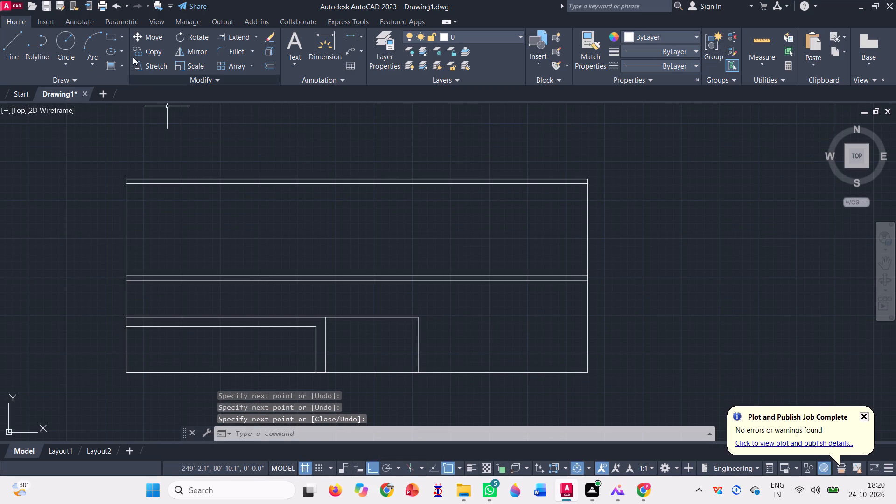
Draw a narrow rectangle about 2'-2" wide and 6' high inside the new enclosure, near its left side, spanning bottom to top edge.
{"action": "left_click", "coordinate": [109, 41]}
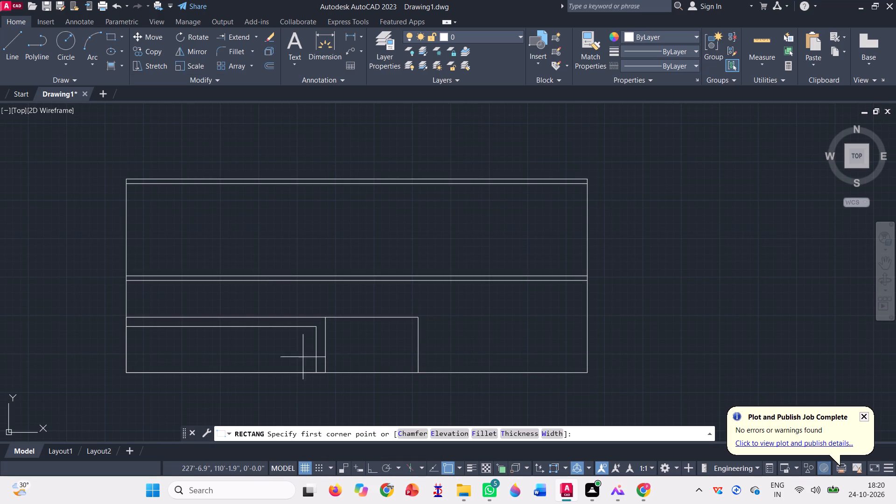
{"action": "scroll", "coordinate": [333, 390], "scroll_direction": "up", "scroll_amount": 1}
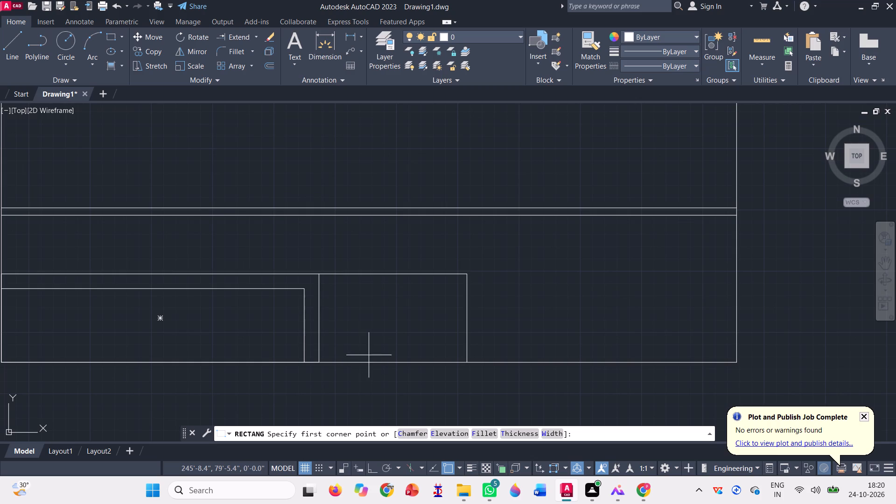
{"action": "left_click", "coordinate": [369, 365]}
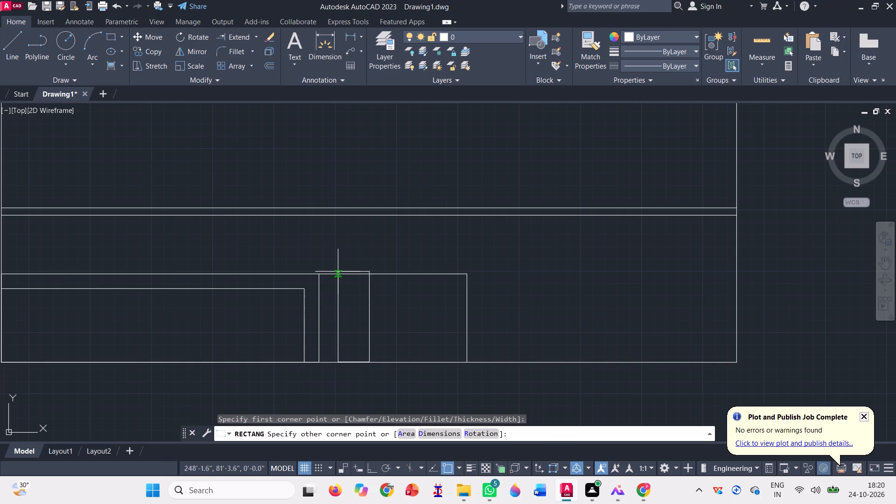
{"action": "left_click", "coordinate": [337, 276]}
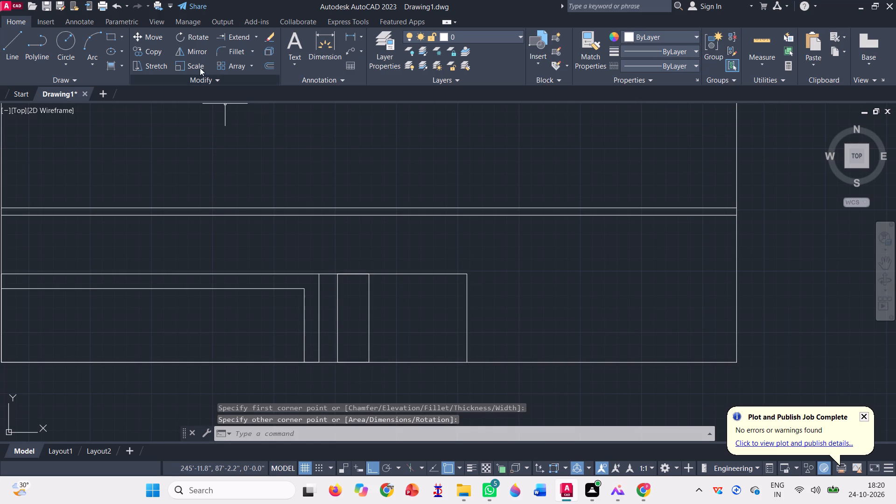
Copy the narrow rectangle twice to the right at about 3'-5" spacing, based on the enclosure's top-left corner.
{"action": "left_click", "coordinate": [149, 45]}
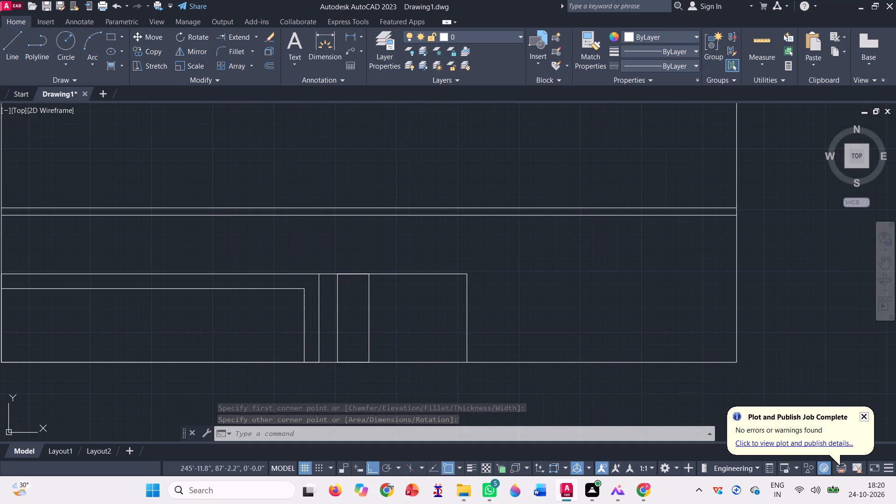
{"action": "left_click", "coordinate": [378, 322]}
{"action": "left_click", "coordinate": [360, 310]}
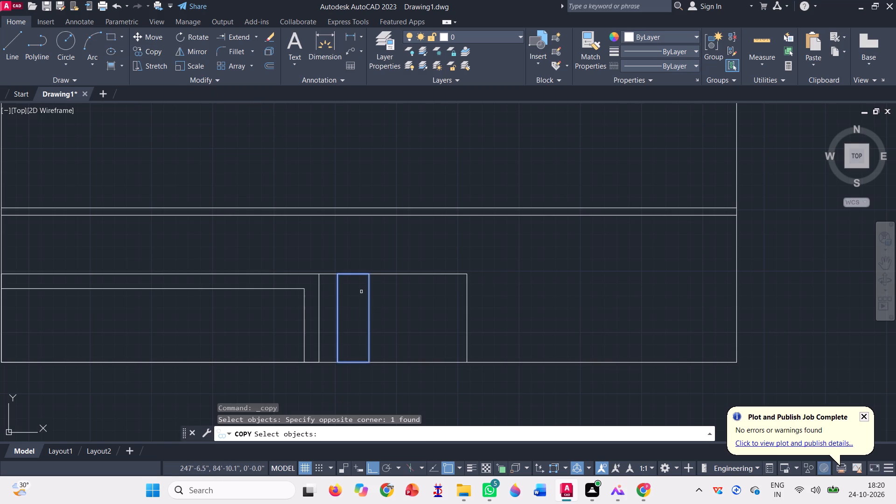
{"action": "key", "text": "space"}
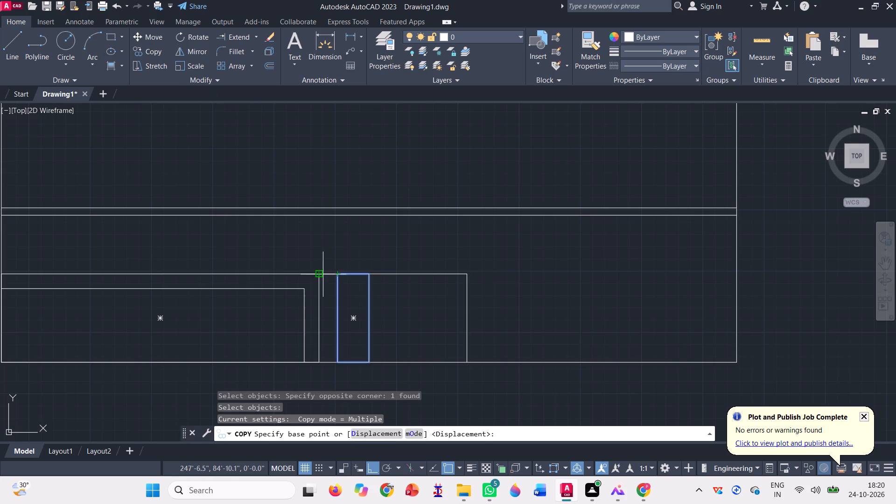
{"action": "left_click", "coordinate": [321, 273]}
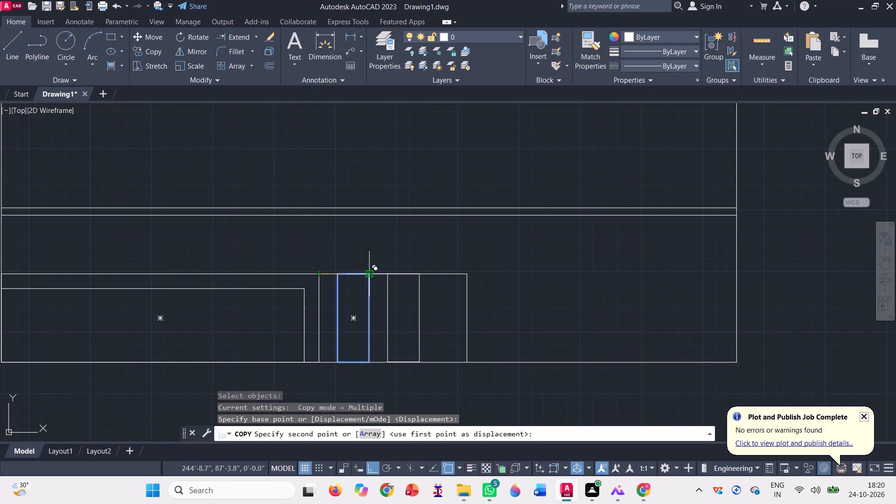
{"action": "left_click", "coordinate": [372, 272]}
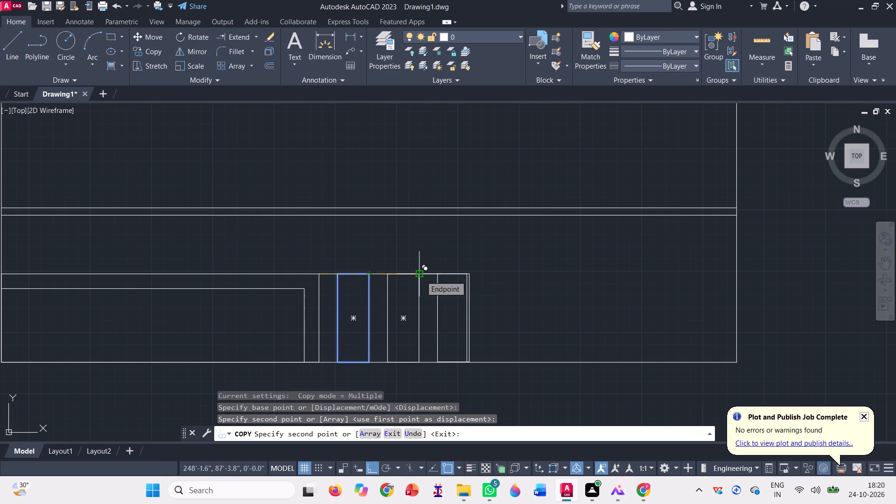
{"action": "left_click", "coordinate": [421, 275]}
{"action": "scroll", "coordinate": [404, 314], "scroll_direction": "down", "scroll_amount": 1}
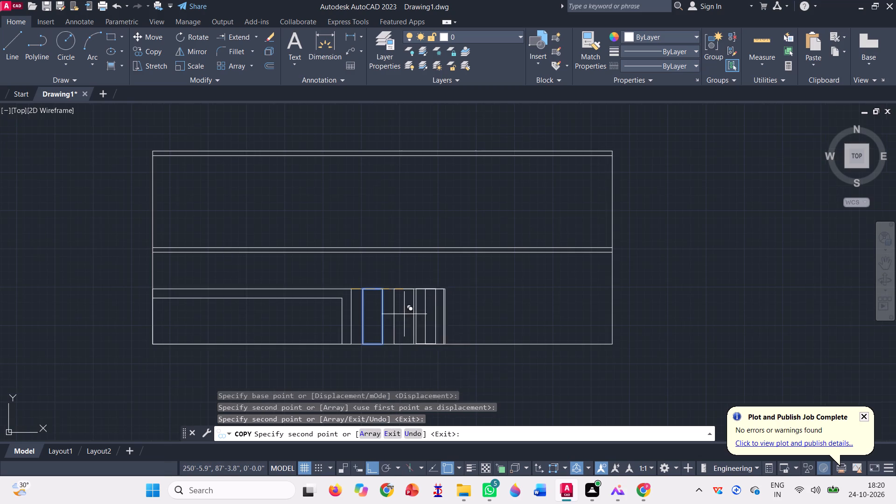
{"action": "key", "text": "Escape"}
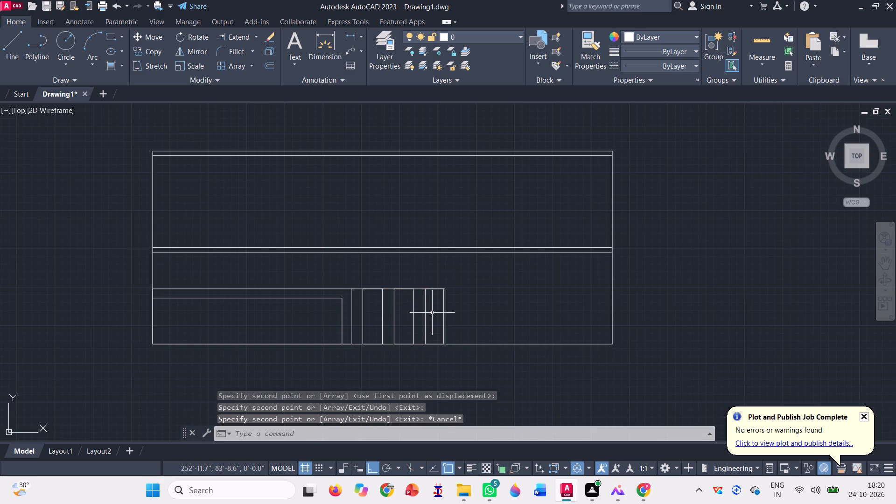
Move the nested lower-left rectangles and the three narrow rectangles together about 4'-6" to the left along the outline's bottom edge.
{"action": "left_click", "coordinate": [434, 313]}
{"action": "left_click", "coordinate": [301, 308]}
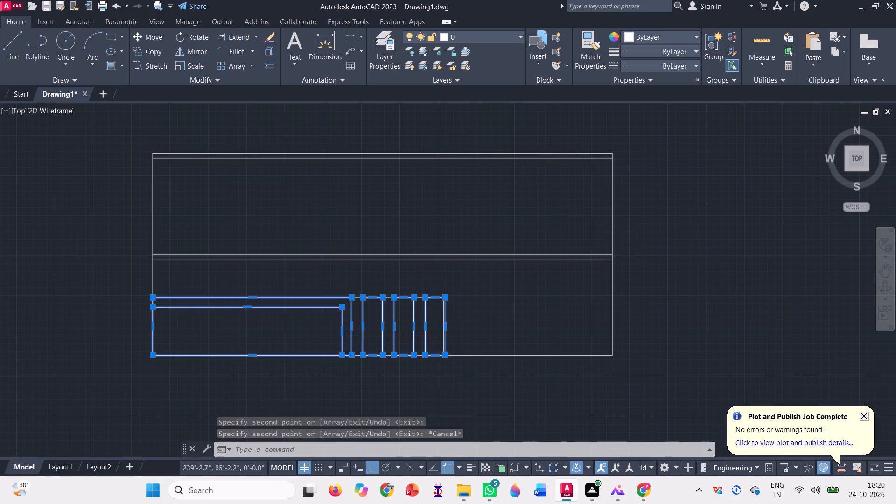
{"action": "type", "text": "m"}
{"action": "key", "text": "space"}
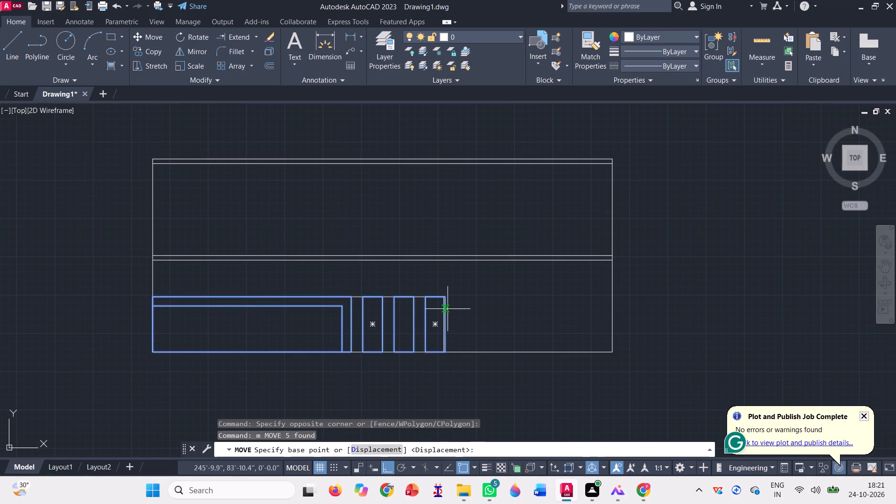
{"action": "scroll", "coordinate": [447, 316], "scroll_direction": "up", "scroll_amount": 3}
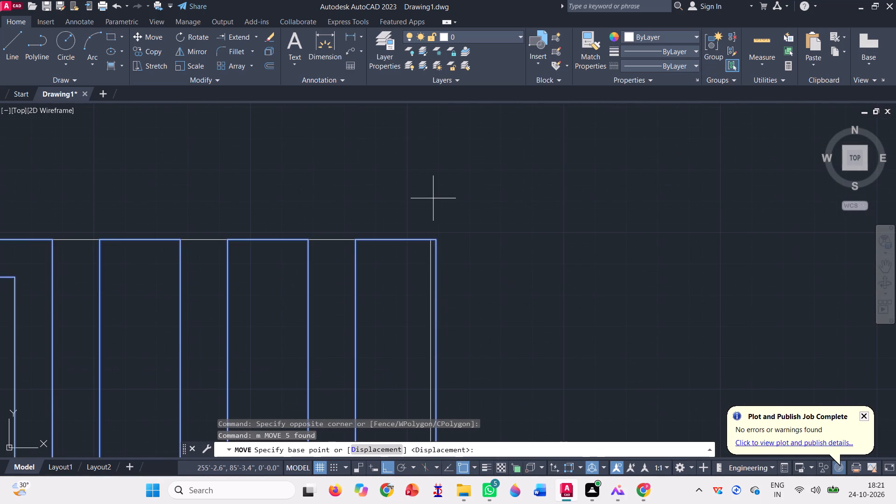
{"action": "left_click", "coordinate": [437, 236]}
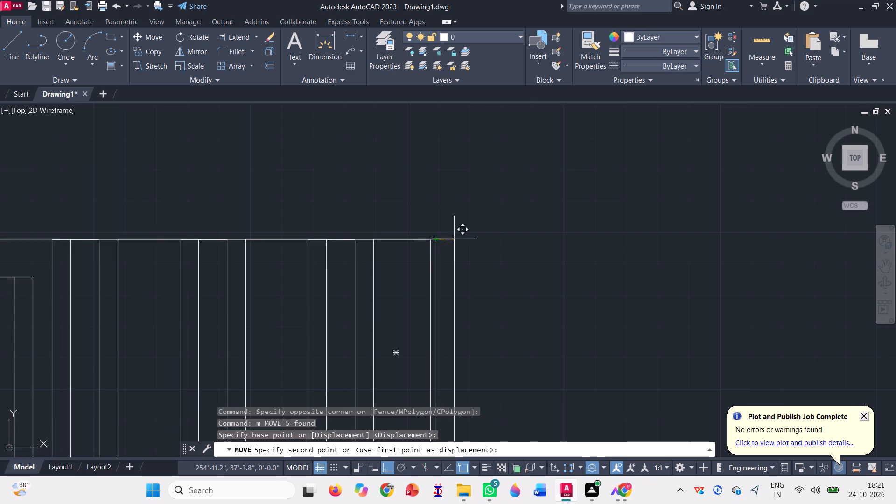
{"action": "scroll", "coordinate": [477, 233], "scroll_direction": "down", "scroll_amount": 3}
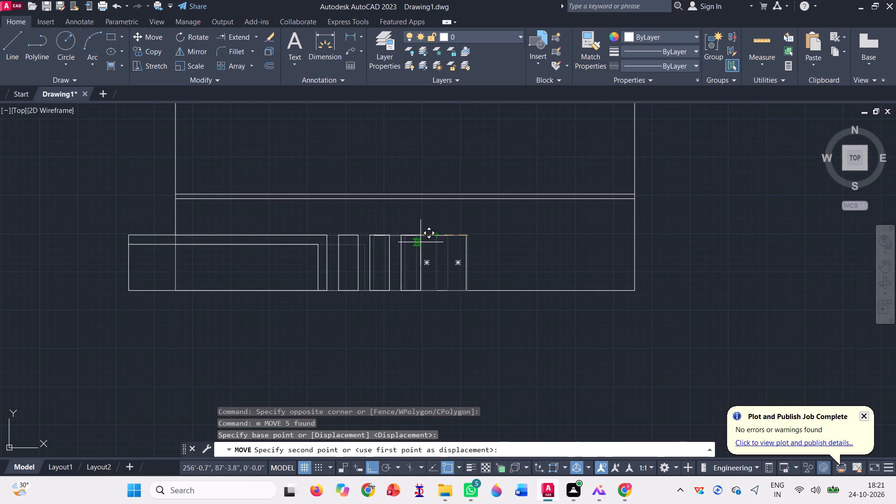
{"action": "scroll", "coordinate": [424, 237], "scroll_direction": "up", "scroll_amount": 1}
{"action": "left_click", "coordinate": [425, 236]}
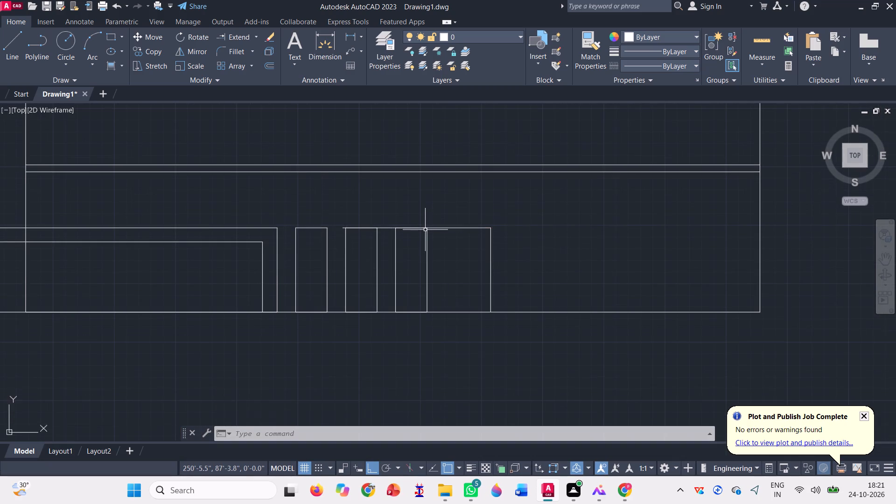
{"action": "scroll", "coordinate": [467, 260], "scroll_direction": "down", "scroll_amount": 1}
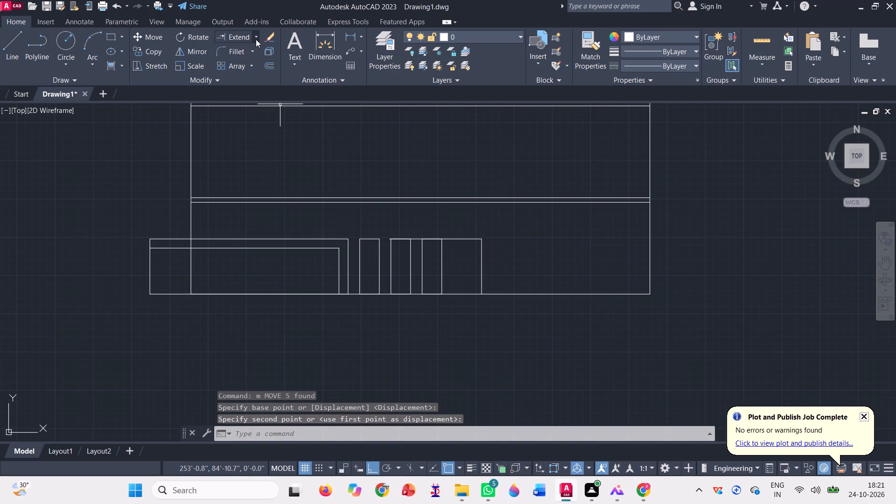
Trim away the nested rectangles' parts beyond the outline's left edge, the leftover vertical piece, and their overlapping bottom lines.
{"action": "left_click", "coordinate": [256, 39]}
{"action": "left_click", "coordinate": [238, 56]}
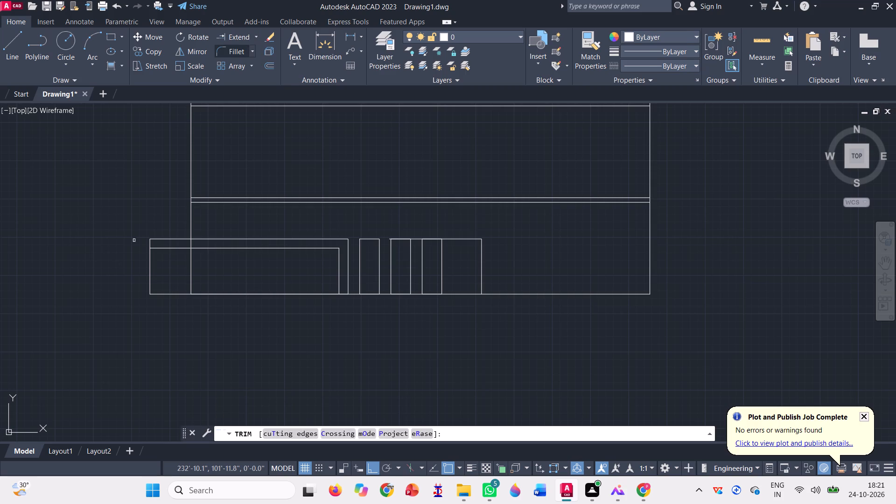
{"action": "left_click", "coordinate": [171, 217]}
{"action": "left_click", "coordinate": [175, 342]}
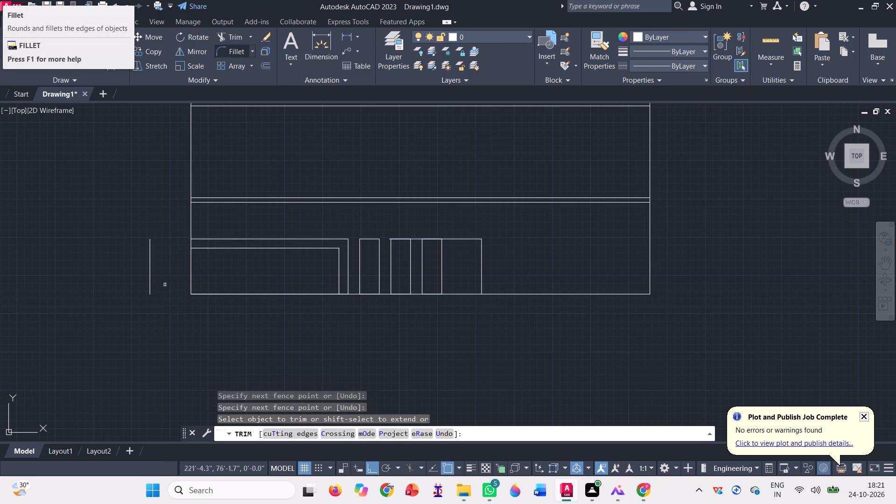
{"action": "left_click", "coordinate": [163, 282]}
{"action": "left_click", "coordinate": [110, 224]}
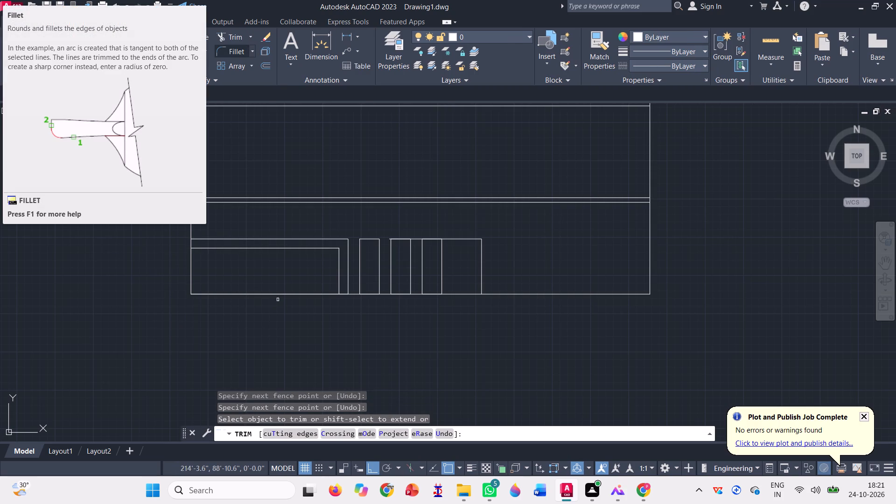
{"action": "scroll", "coordinate": [279, 299], "scroll_direction": "up", "scroll_amount": 2}
{"action": "left_click", "coordinate": [281, 287]}
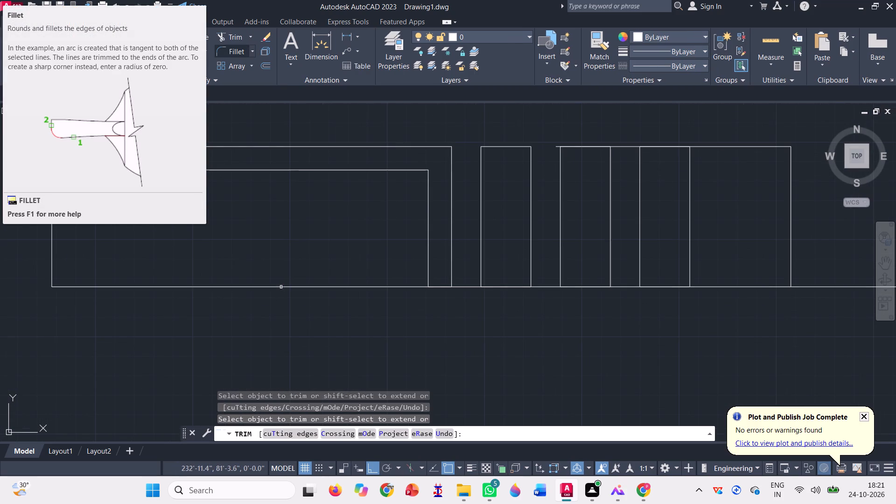
{"action": "left_click", "coordinate": [440, 287]}
{"action": "scroll", "coordinate": [427, 316], "scroll_direction": "down", "scroll_amount": 1}
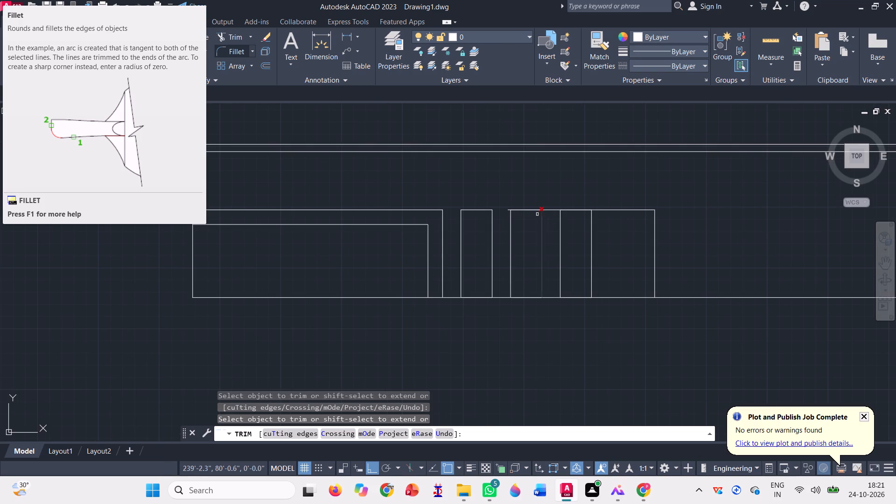
{"action": "key", "text": "Escape"}
Delete the loose horizontal line running across the tops of the narrow rectangles to the remaining vertical line.
{"action": "left_click", "coordinate": [636, 207]}
{"action": "left_click", "coordinate": [616, 233]}
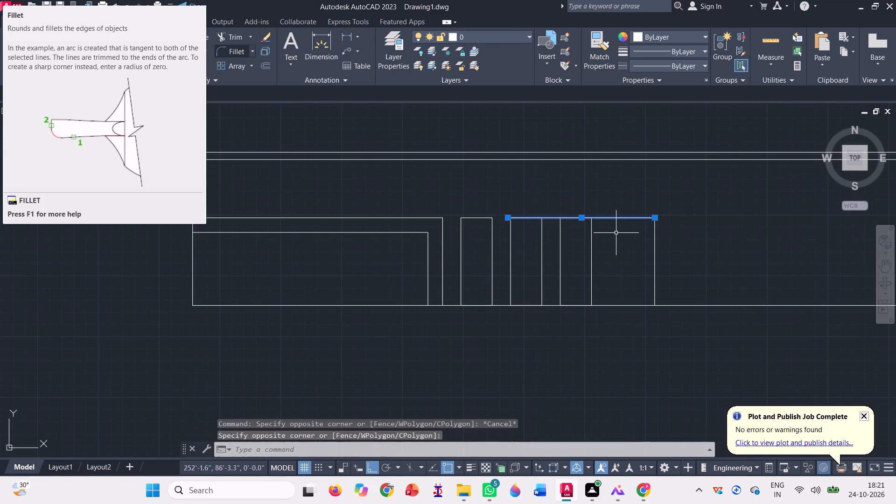
{"action": "key", "text": "Delete"}
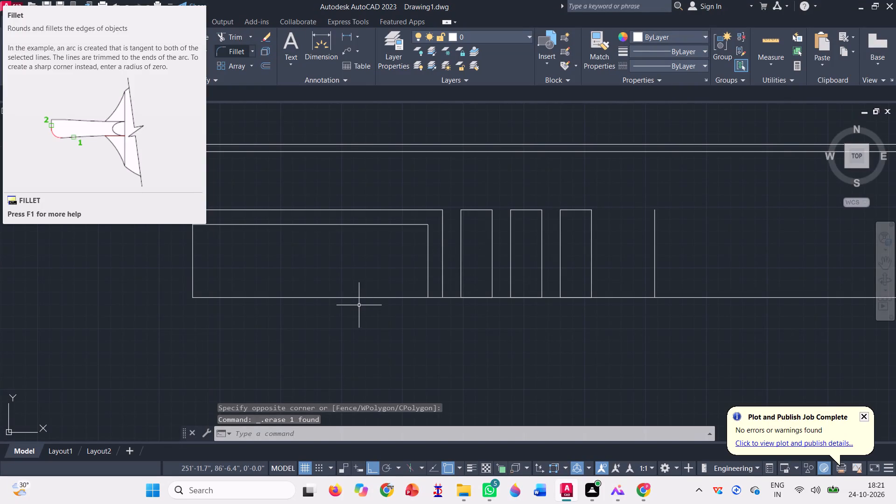
Draw a rectangle about 3' wide and 6' high from the remaining vertical line's top end down to the outline's bottom edge.
{"action": "left_click", "coordinate": [111, 35]}
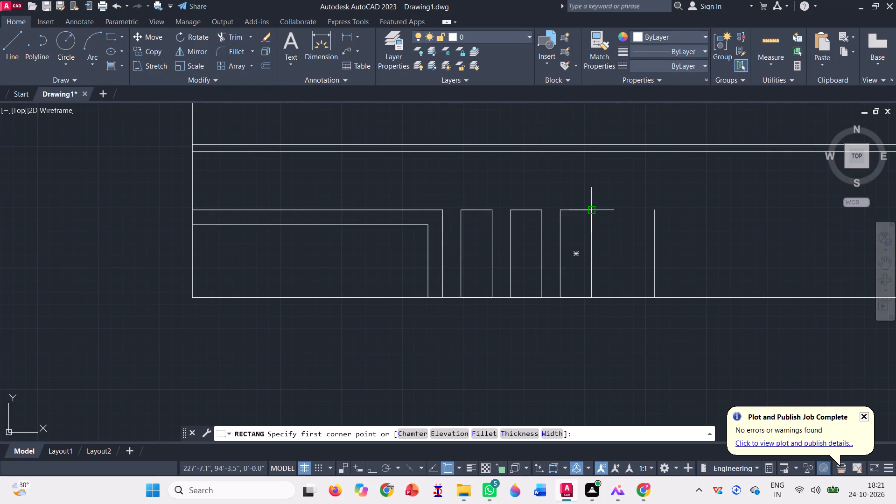
{"action": "left_click", "coordinate": [651, 211]}
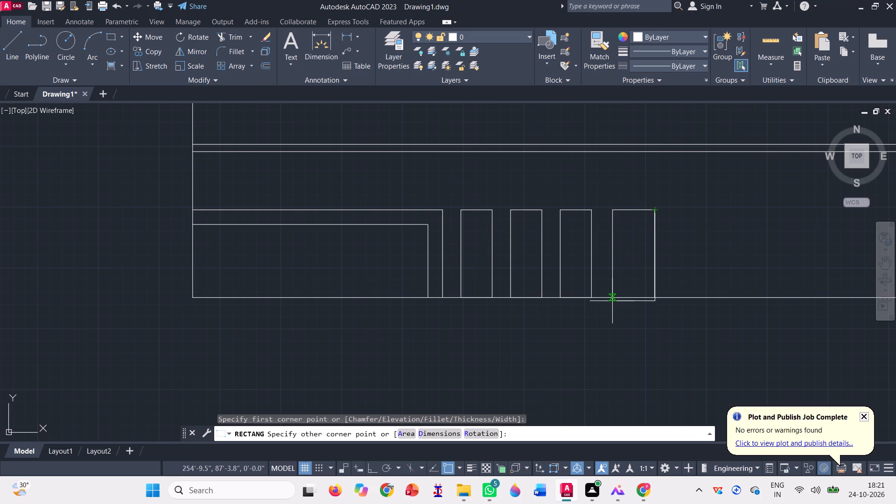
{"action": "left_click", "coordinate": [610, 296]}
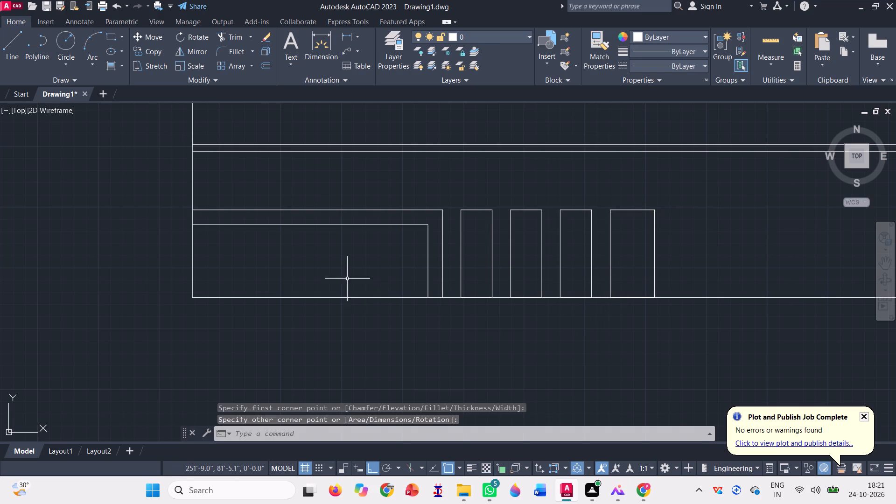
Draw a horizontal line about 14'-6" long from the outer nested rectangle's top-right corner to the new wide rectangle's top-right corner.
{"action": "key", "text": "l"}
{"action": "key", "text": "Return"}
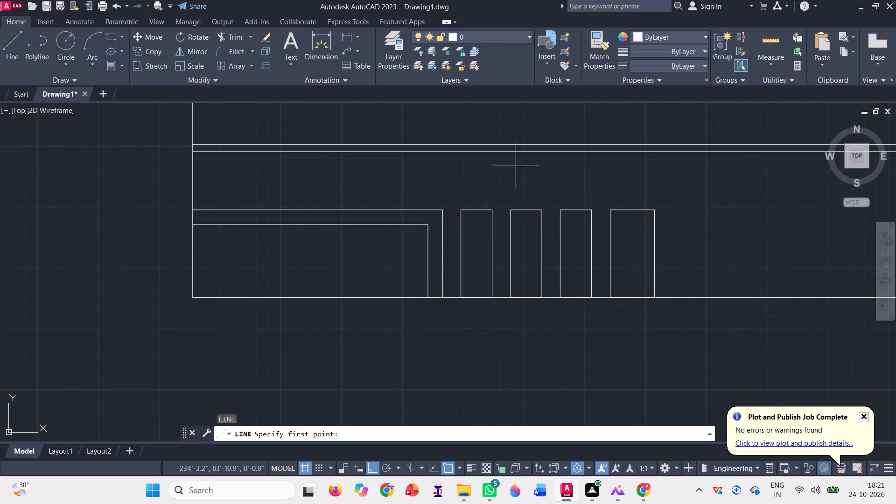
{"action": "left_click", "coordinate": [441, 210]}
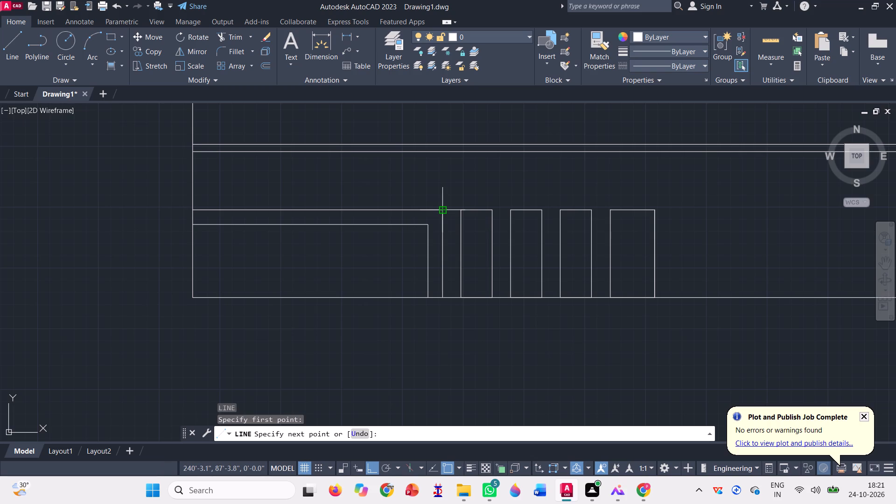
{"action": "left_click", "coordinate": [657, 210]}
{"action": "key", "text": "space"}
{"action": "scroll", "coordinate": [409, 234], "scroll_direction": "down", "scroll_amount": 1}
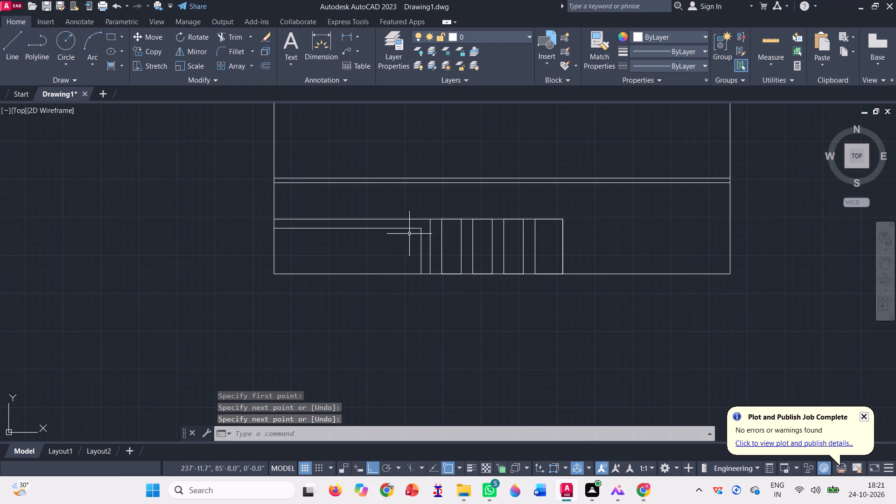
{"action": "scroll", "coordinate": [385, 266], "scroll_direction": "down", "scroll_amount": 1}
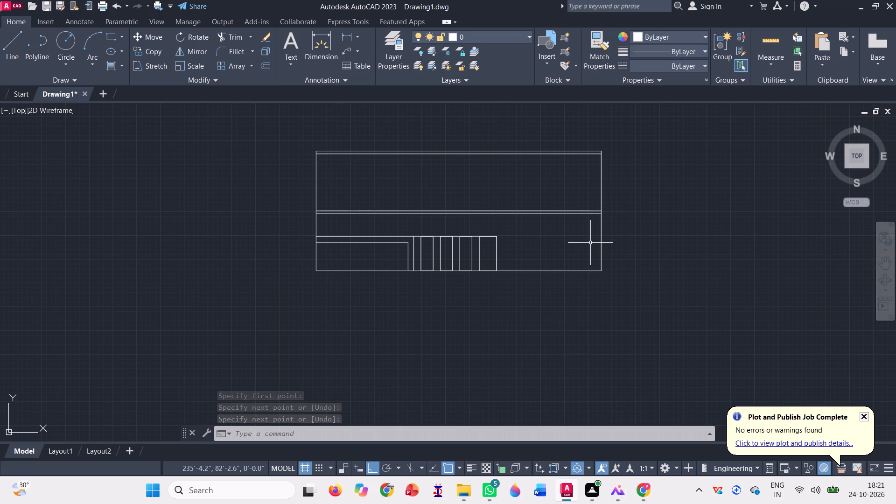
Draw a horizontal line about 15'-6" long from the inner nested rectangle's top-right corner to the wide rectangle's right edge.
{"action": "key", "text": "l"}
{"action": "key", "text": "Return"}
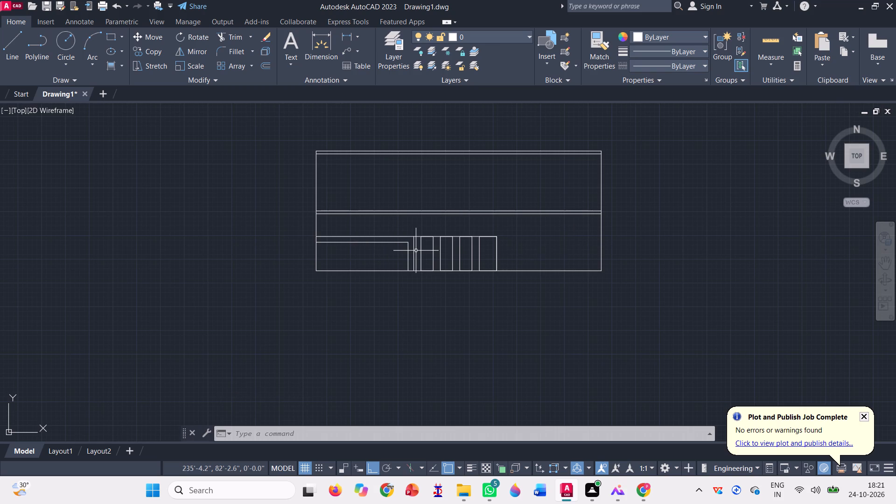
{"action": "scroll", "coordinate": [415, 243], "scroll_direction": "up", "scroll_amount": 2}
{"action": "left_click", "coordinate": [388, 241]}
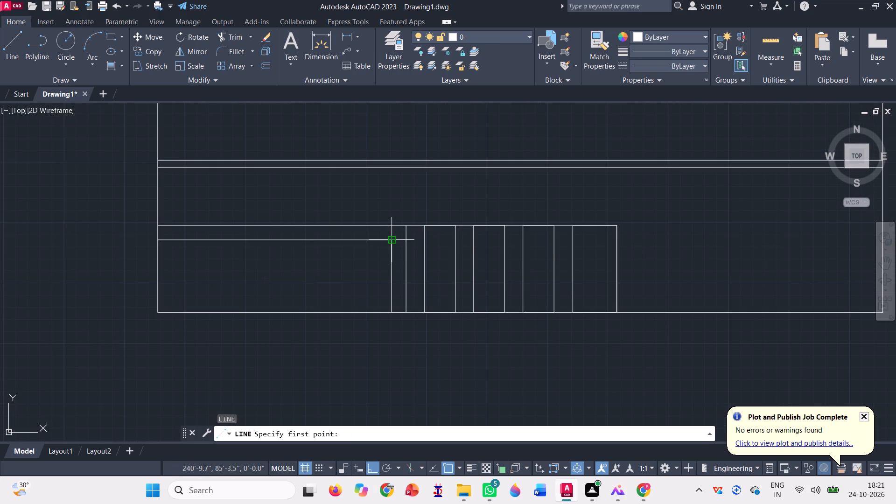
{"action": "left_click", "coordinate": [620, 242]}
{"action": "key", "text": "space"}
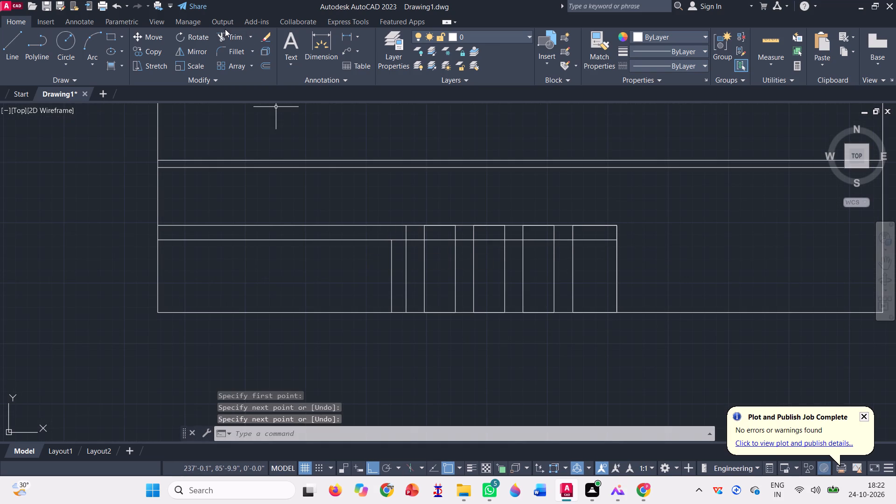
Trim the lower connecting line between the nested rectangles' right edges and inside all four upright rectangles, keeping it only in the gaps.
{"action": "left_click", "coordinate": [224, 39]}
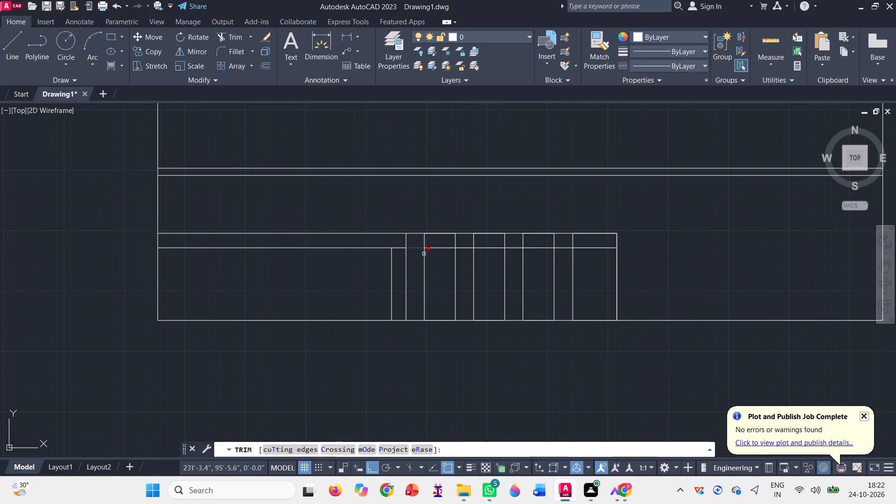
{"action": "scroll", "coordinate": [401, 249], "scroll_direction": "up", "scroll_amount": 3}
{"action": "left_click", "coordinate": [388, 240]}
{"action": "left_click", "coordinate": [384, 273]}
{"action": "left_click", "coordinate": [577, 226]}
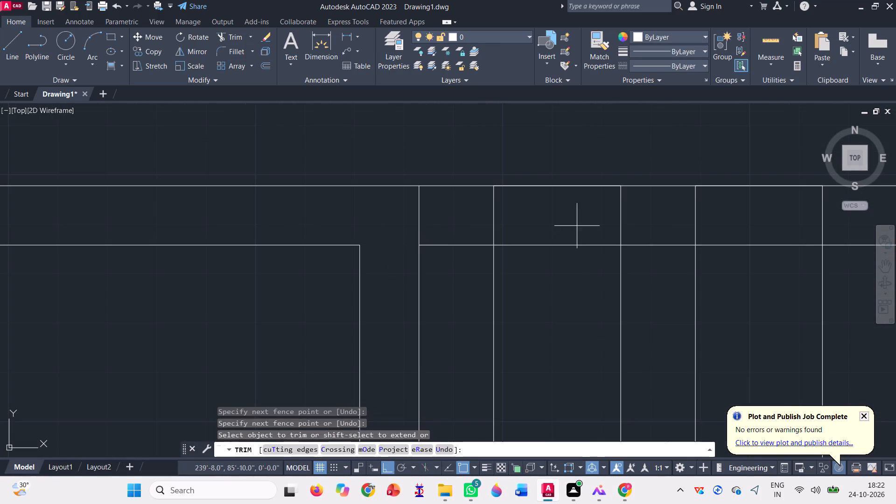
{"action": "left_click", "coordinate": [572, 268]}
{"action": "scroll", "coordinate": [316, 189], "scroll_direction": "down", "scroll_amount": 2}
{"action": "left_click", "coordinate": [498, 196]}
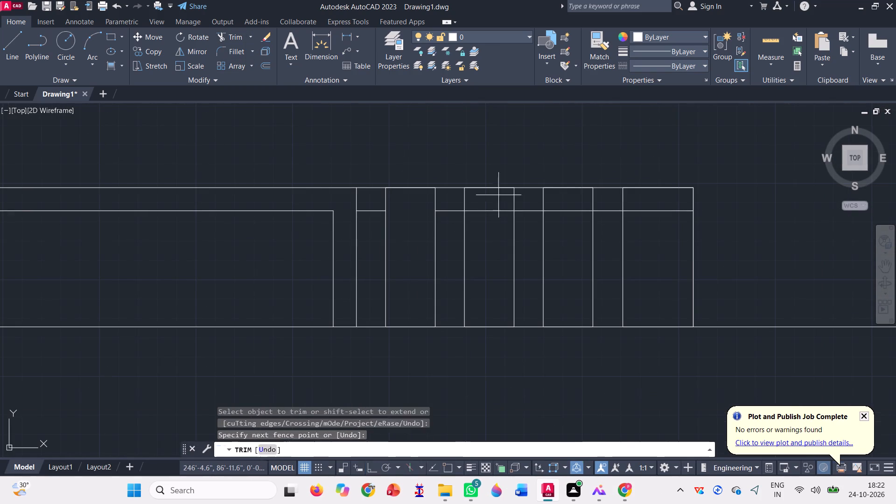
{"action": "left_click", "coordinate": [494, 224]}
{"action": "left_click", "coordinate": [575, 208]}
{"action": "left_click", "coordinate": [570, 229]}
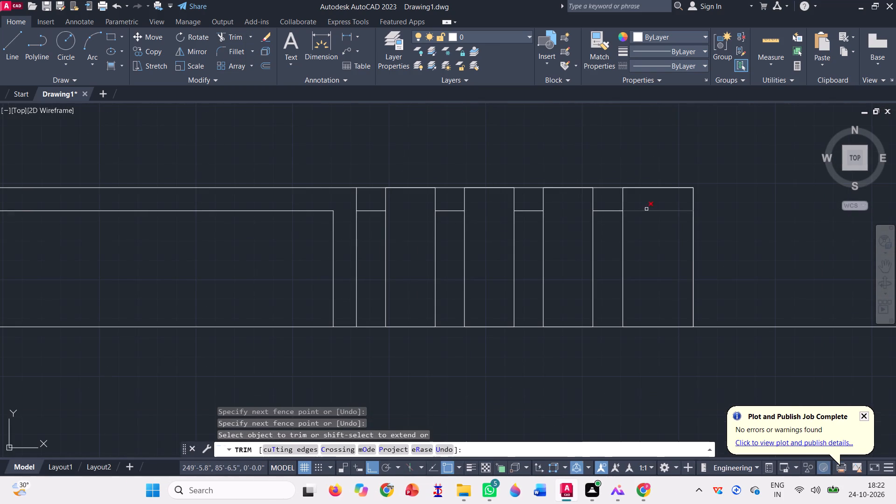
{"action": "left_click", "coordinate": [646, 208]}
{"action": "left_click", "coordinate": [650, 251]}
Trim the upper connecting line where it overlaps the top edges of the four upright rectangles.
{"action": "scroll", "coordinate": [641, 188], "scroll_direction": "up", "scroll_amount": 2}
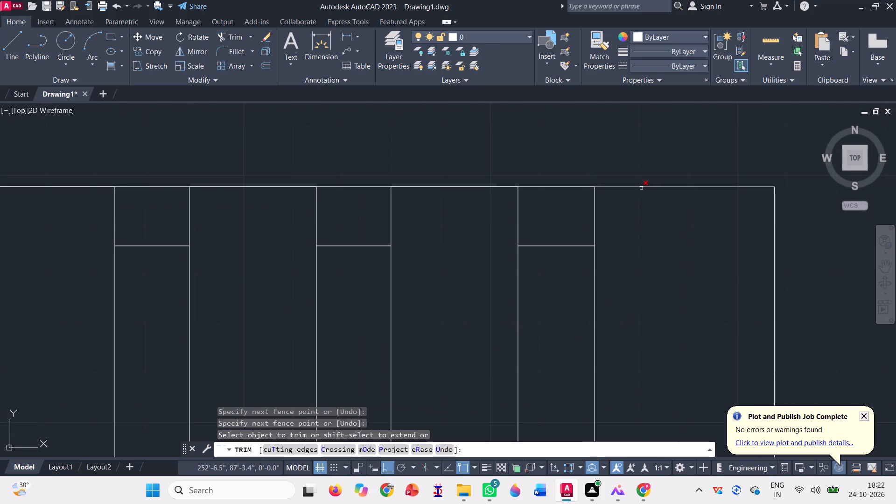
{"action": "left_click", "coordinate": [641, 188]}
{"action": "left_click", "coordinate": [485, 187]}
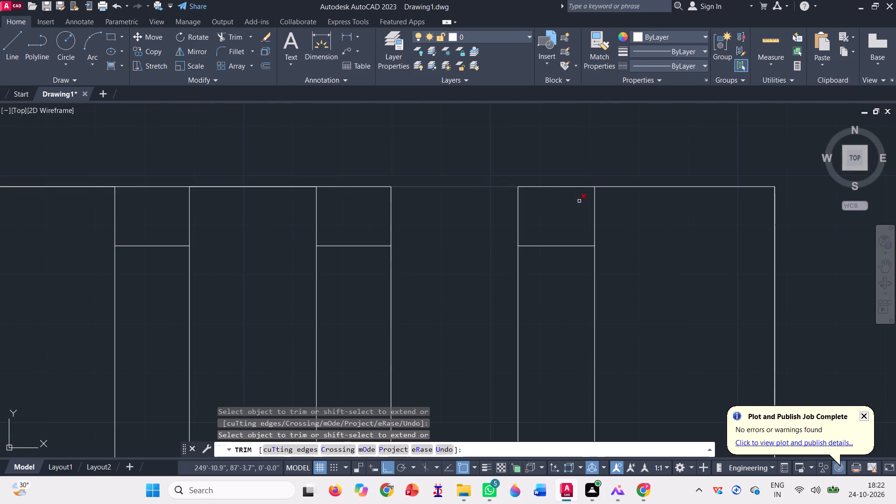
{"action": "left_click", "coordinate": [303, 184]}
{"action": "left_click", "coordinate": [276, 161]}
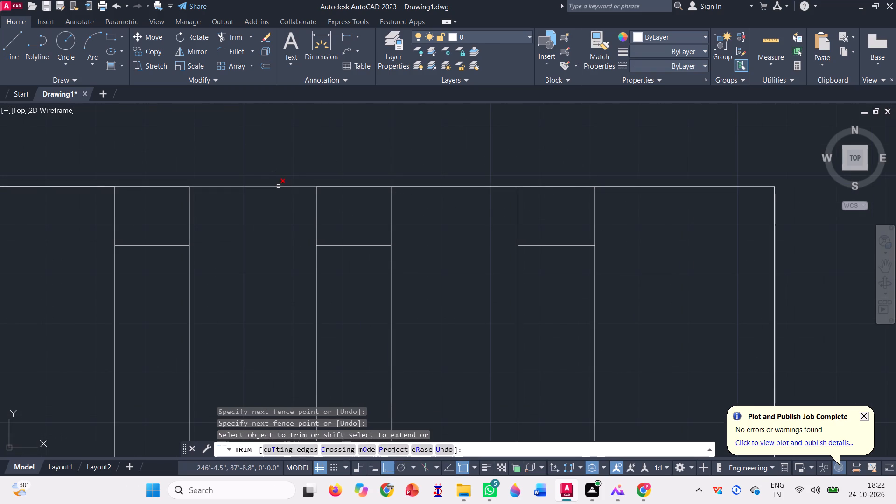
{"action": "left_click", "coordinate": [278, 185]}
{"action": "scroll", "coordinate": [560, 207], "scroll_direction": "down", "scroll_amount": 1}
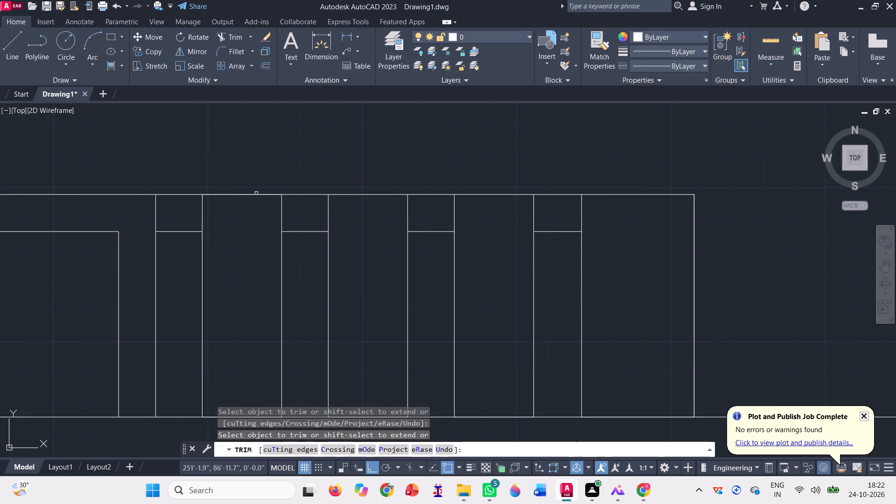
{"action": "left_click", "coordinate": [255, 194]}
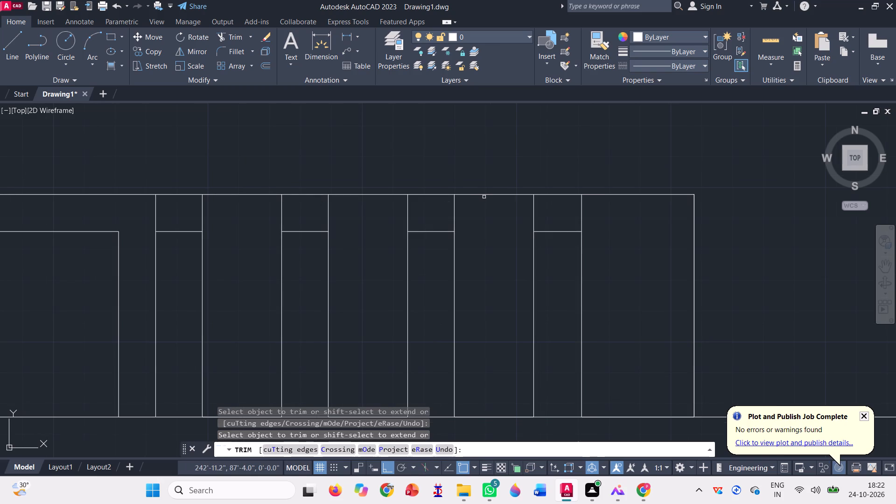
Trim the upper connecting line across the four gaps beside the upright rectangles, leaving only the lower connecting segments there.
{"action": "left_click", "coordinate": [171, 203]}
{"action": "left_click", "coordinate": [179, 173]}
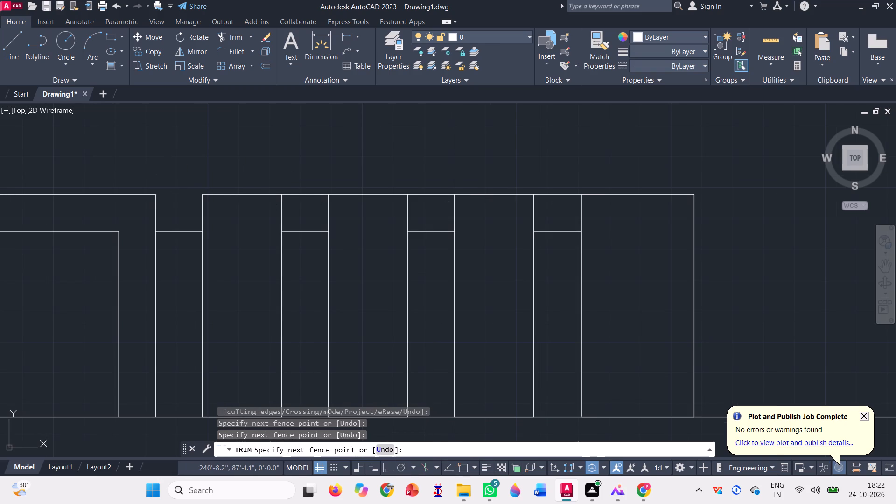
{"action": "left_click", "coordinate": [303, 202]}
{"action": "left_click", "coordinate": [301, 189]}
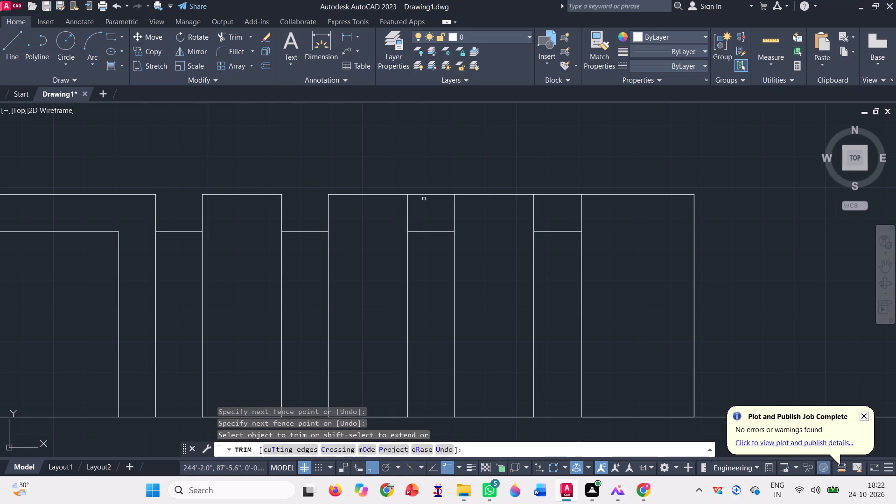
{"action": "left_click", "coordinate": [424, 200]}
{"action": "left_click", "coordinate": [429, 182]}
{"action": "left_click", "coordinate": [544, 202]}
{"action": "left_click", "coordinate": [546, 186]}
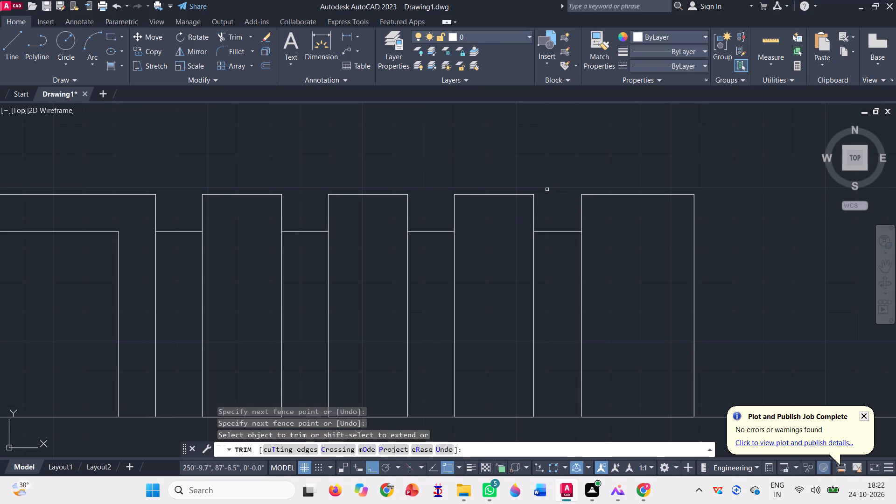
{"action": "scroll", "coordinate": [551, 199], "scroll_direction": "down", "scroll_amount": 1}
{"action": "key", "text": "space"}
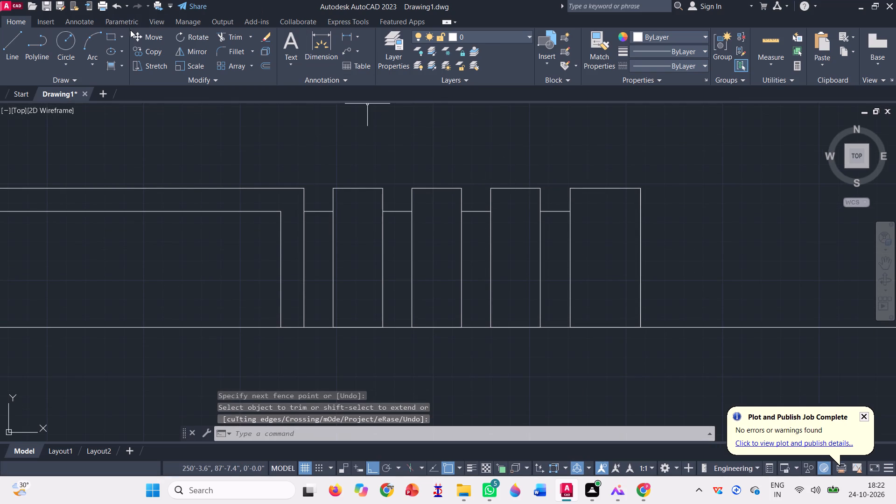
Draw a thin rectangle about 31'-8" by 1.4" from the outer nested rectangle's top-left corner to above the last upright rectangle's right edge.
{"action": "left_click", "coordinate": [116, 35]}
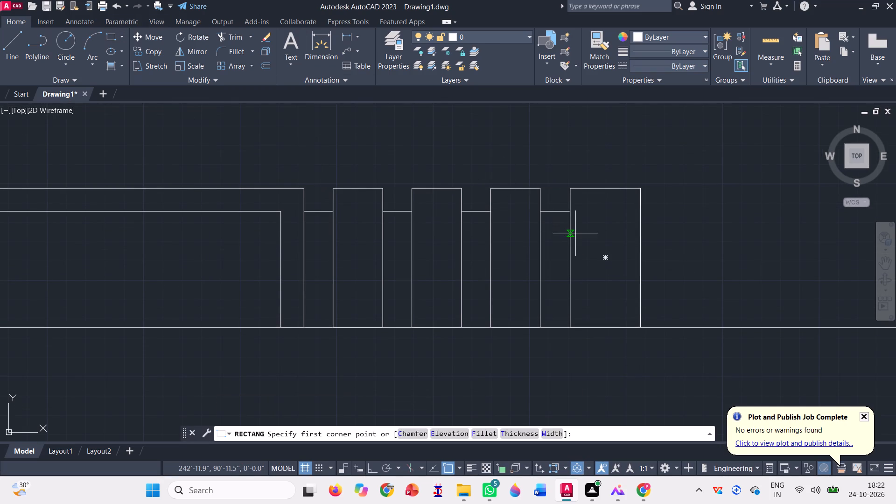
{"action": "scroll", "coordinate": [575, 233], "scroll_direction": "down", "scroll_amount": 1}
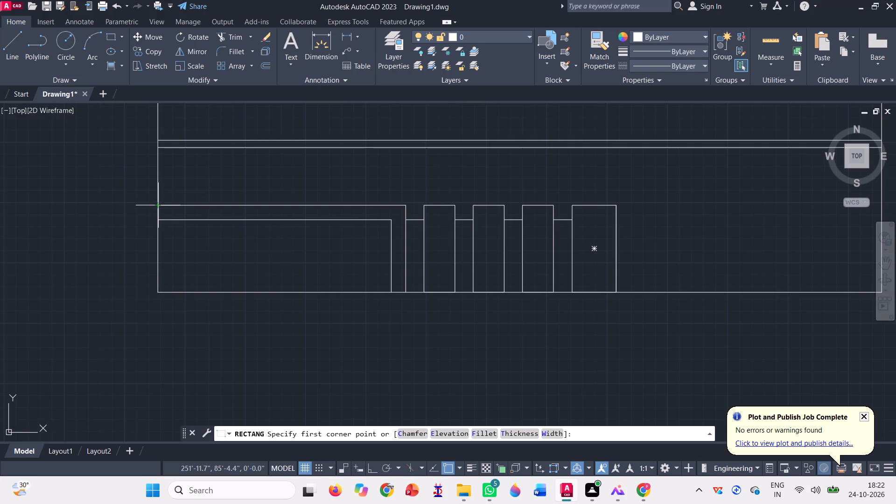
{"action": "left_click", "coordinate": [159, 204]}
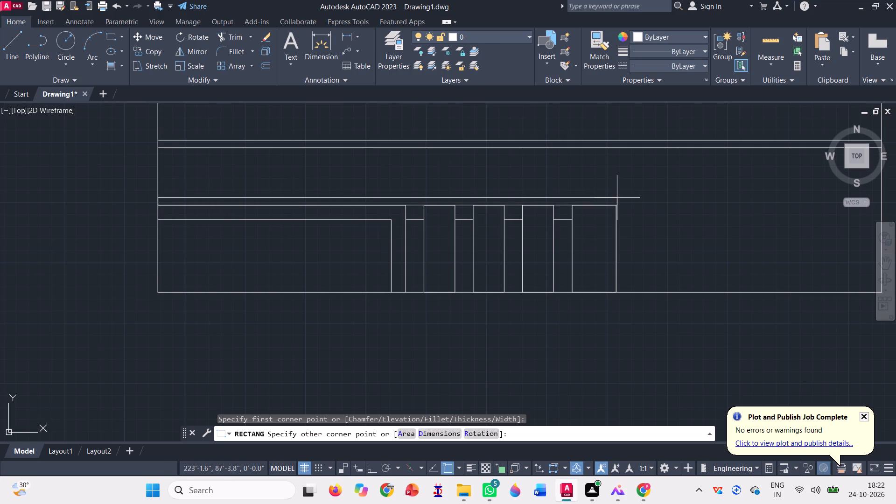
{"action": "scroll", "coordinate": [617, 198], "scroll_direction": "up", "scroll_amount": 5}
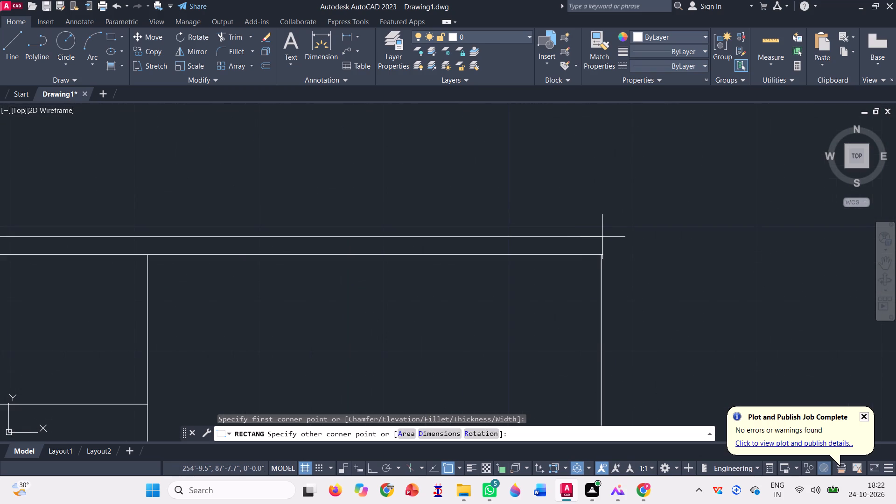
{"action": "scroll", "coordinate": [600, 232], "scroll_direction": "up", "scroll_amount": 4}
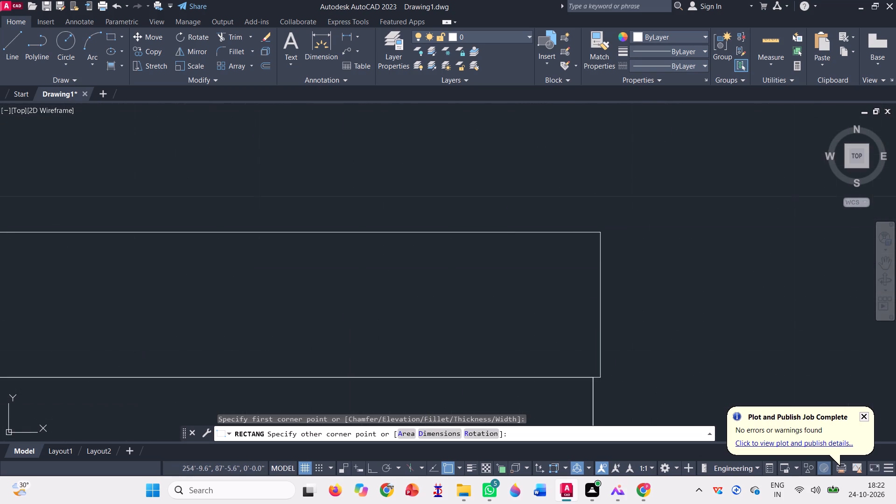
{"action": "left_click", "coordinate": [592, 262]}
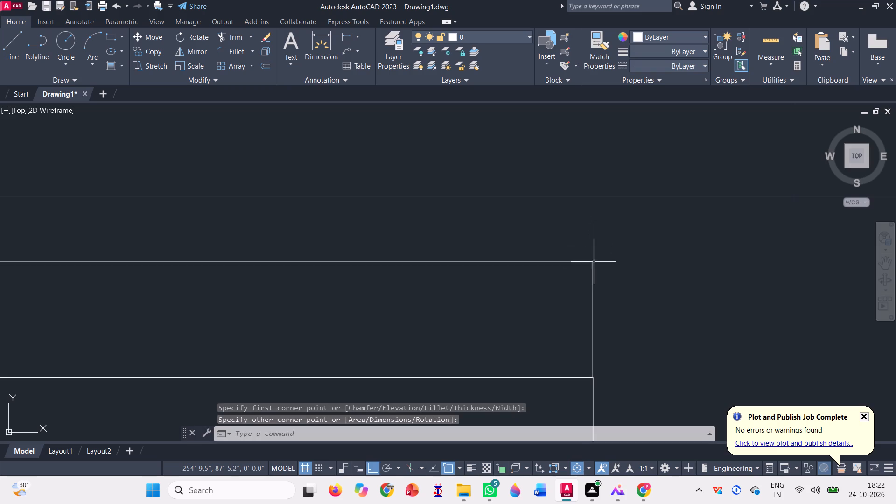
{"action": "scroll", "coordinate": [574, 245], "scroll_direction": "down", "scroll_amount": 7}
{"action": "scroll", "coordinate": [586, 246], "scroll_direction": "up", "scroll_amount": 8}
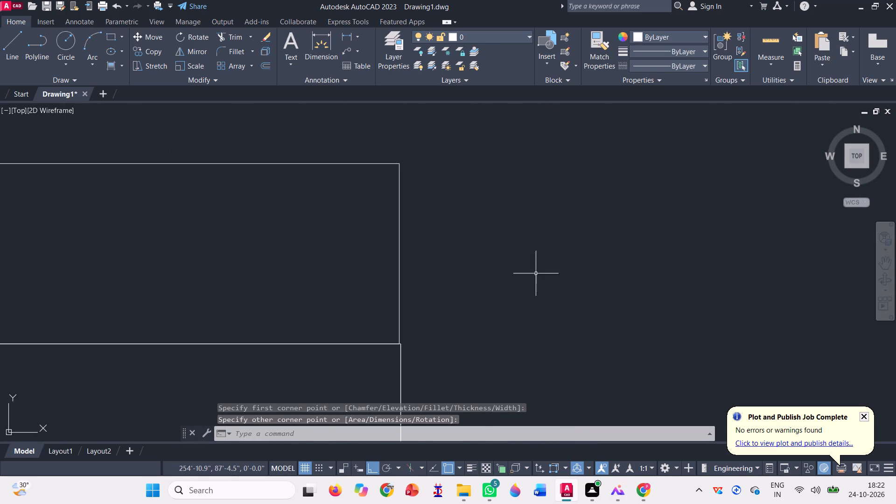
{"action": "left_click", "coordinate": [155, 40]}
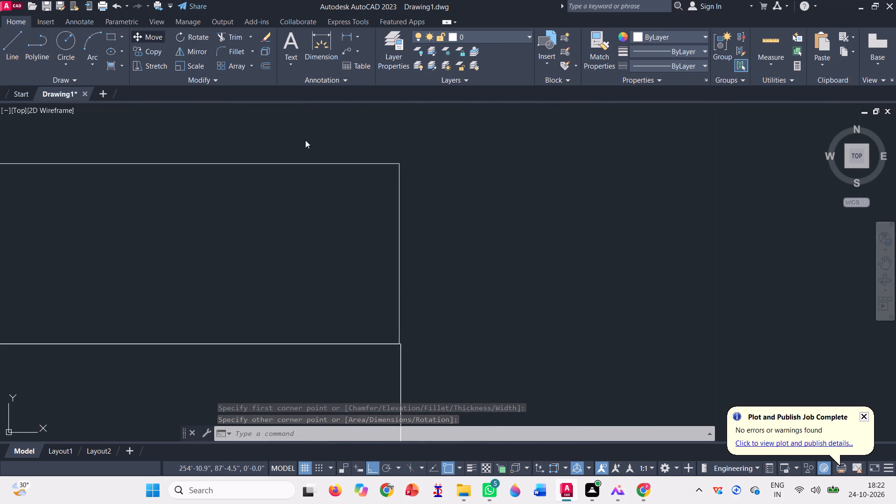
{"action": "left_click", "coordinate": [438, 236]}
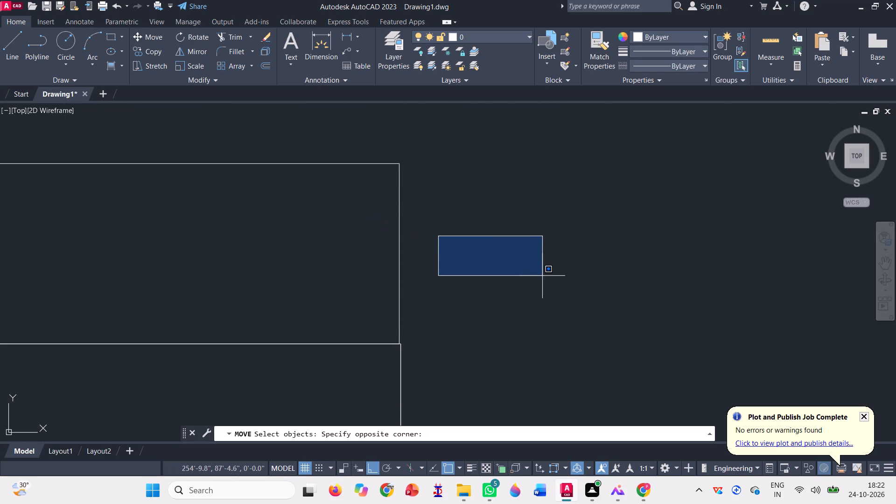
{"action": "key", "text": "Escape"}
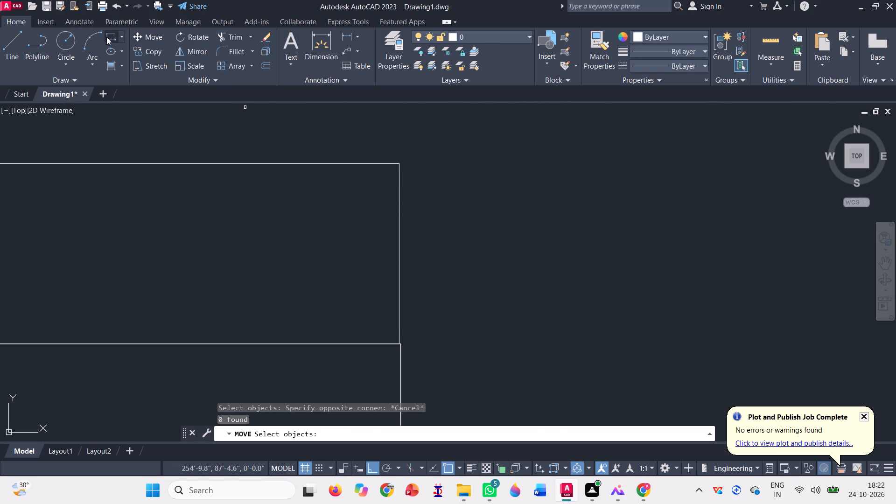
Draw a thin rectangle about 31'-8" by 1.4" from the last upright rectangle's top-right corner to the outline's left edge.
{"action": "left_click", "coordinate": [106, 37]}
{"action": "scroll", "coordinate": [384, 339], "scroll_direction": "up", "scroll_amount": 3}
{"action": "scroll", "coordinate": [441, 364], "scroll_direction": "up", "scroll_amount": 2}
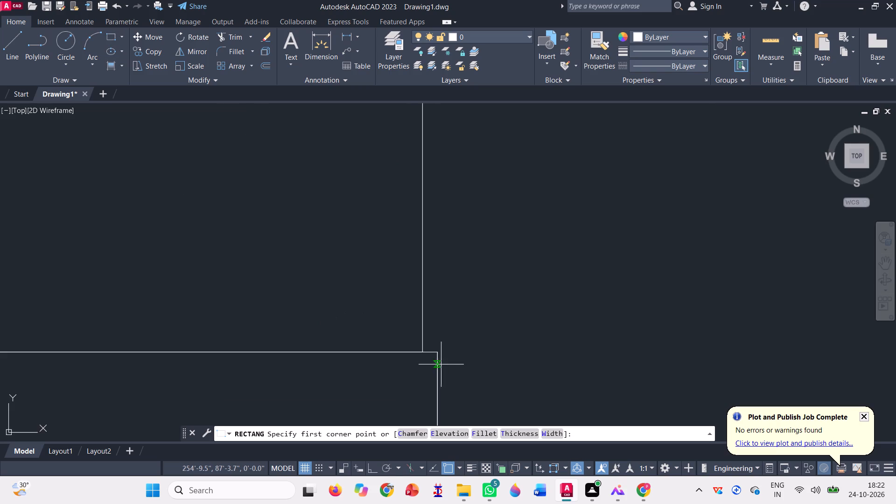
{"action": "scroll", "coordinate": [441, 364], "scroll_direction": "up", "scroll_amount": 2}
{"action": "left_click", "coordinate": [430, 331]}
{"action": "scroll", "coordinate": [620, 330], "scroll_direction": "down", "scroll_amount": 7}
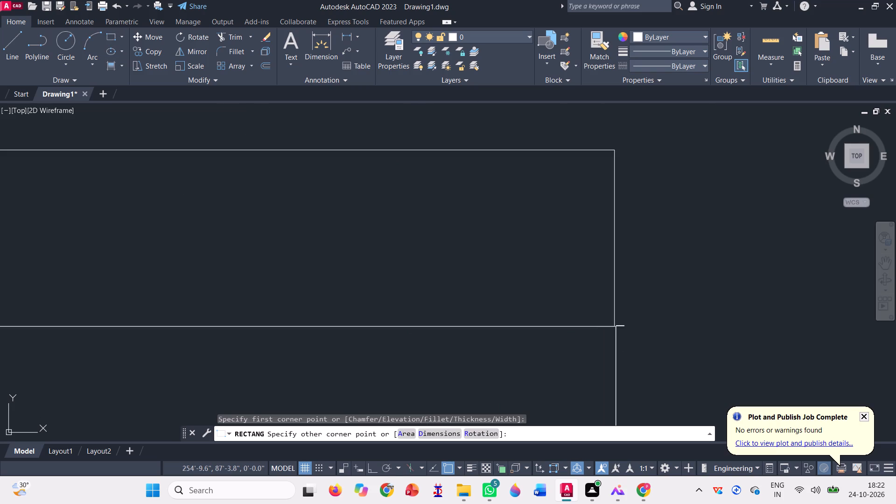
{"action": "scroll", "coordinate": [624, 326], "scroll_direction": "down", "scroll_amount": 9}
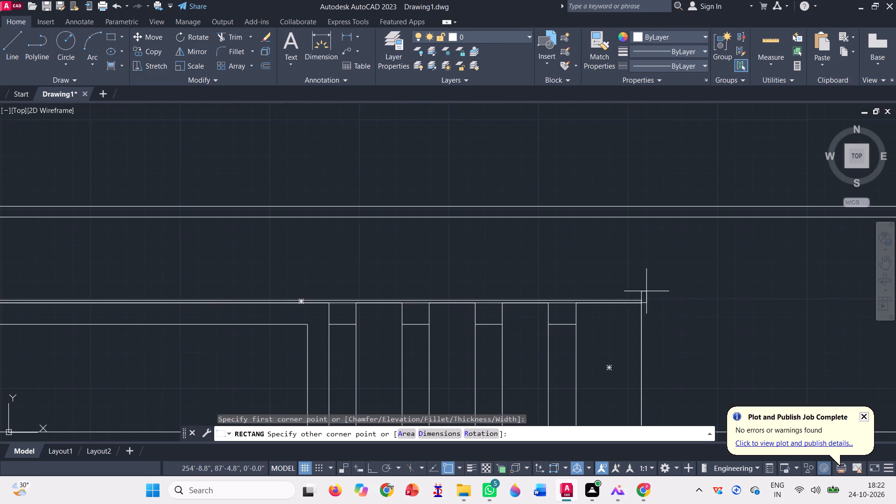
{"action": "scroll", "coordinate": [646, 283], "scroll_direction": "down", "scroll_amount": 1}
{"action": "scroll", "coordinate": [211, 283], "scroll_direction": "up", "scroll_amount": 4}
{"action": "scroll", "coordinate": [293, 342], "scroll_direction": "up", "scroll_amount": 1}
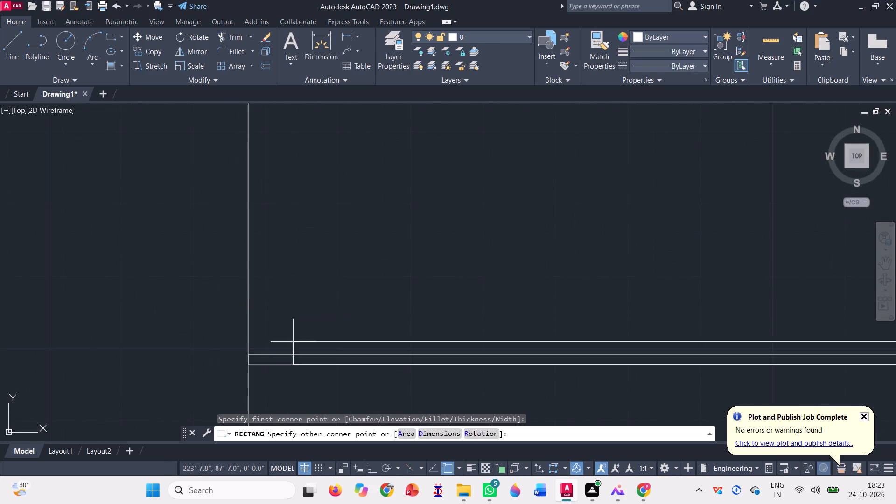
{"action": "scroll", "coordinate": [293, 342], "scroll_direction": "up", "scroll_amount": 2}
{"action": "scroll", "coordinate": [201, 245], "scroll_direction": "down", "scroll_amount": 3}
{"action": "scroll", "coordinate": [181, 307], "scroll_direction": "up", "scroll_amount": 6}
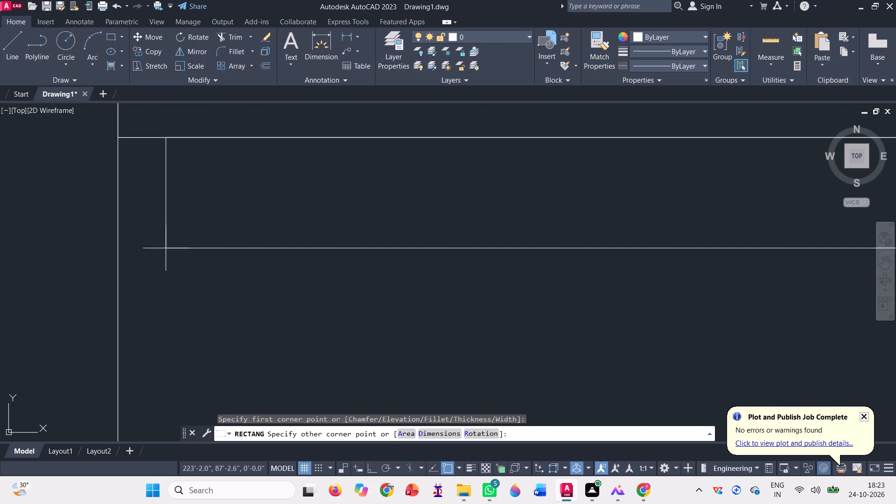
{"action": "scroll", "coordinate": [151, 269], "scroll_direction": "down", "scroll_amount": 2}
{"action": "left_click", "coordinate": [141, 151]}
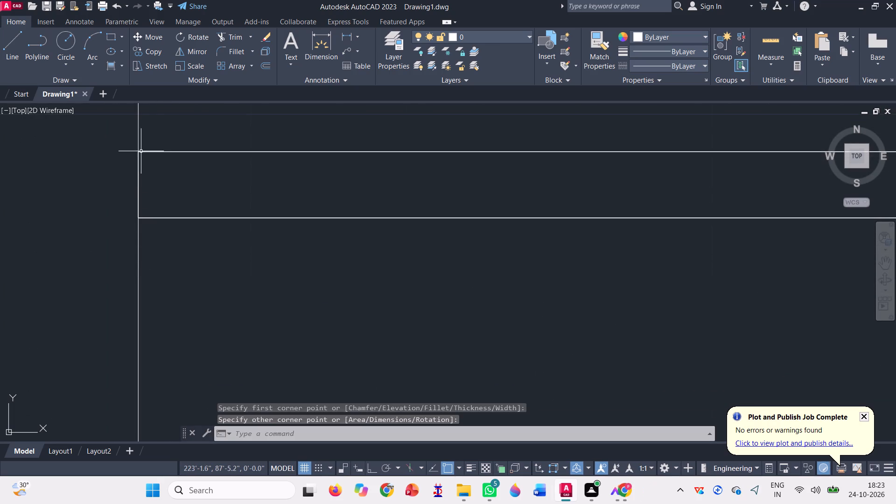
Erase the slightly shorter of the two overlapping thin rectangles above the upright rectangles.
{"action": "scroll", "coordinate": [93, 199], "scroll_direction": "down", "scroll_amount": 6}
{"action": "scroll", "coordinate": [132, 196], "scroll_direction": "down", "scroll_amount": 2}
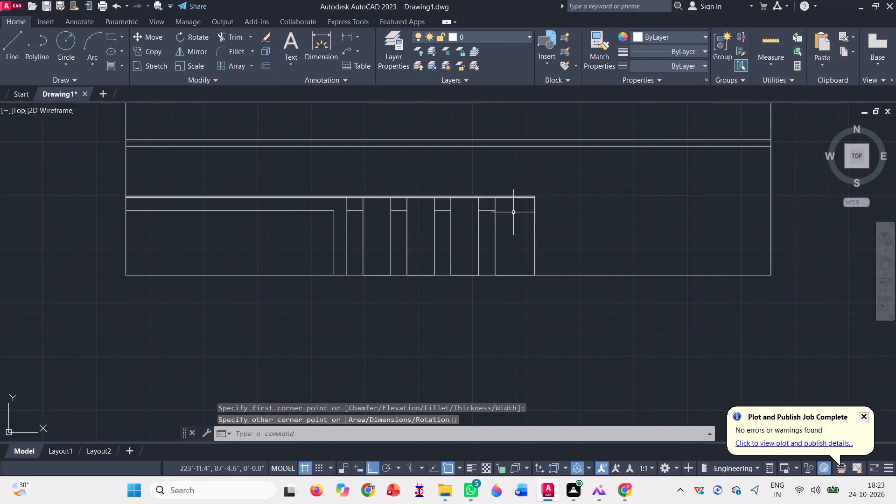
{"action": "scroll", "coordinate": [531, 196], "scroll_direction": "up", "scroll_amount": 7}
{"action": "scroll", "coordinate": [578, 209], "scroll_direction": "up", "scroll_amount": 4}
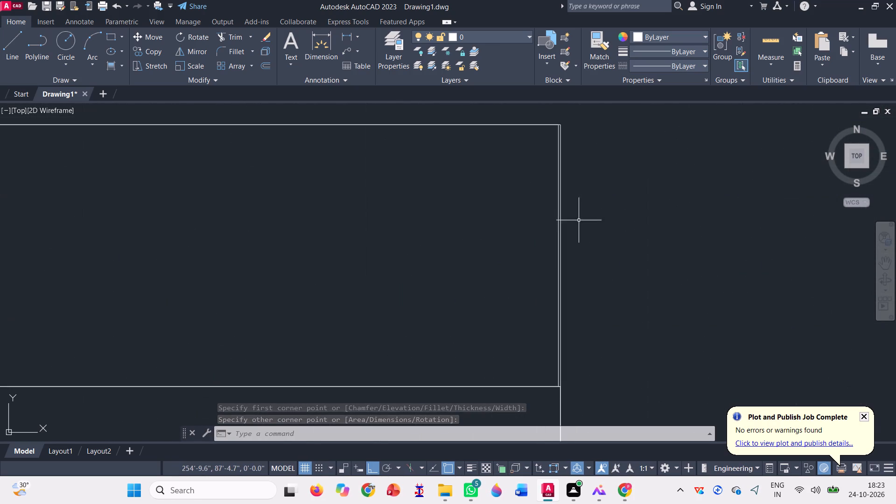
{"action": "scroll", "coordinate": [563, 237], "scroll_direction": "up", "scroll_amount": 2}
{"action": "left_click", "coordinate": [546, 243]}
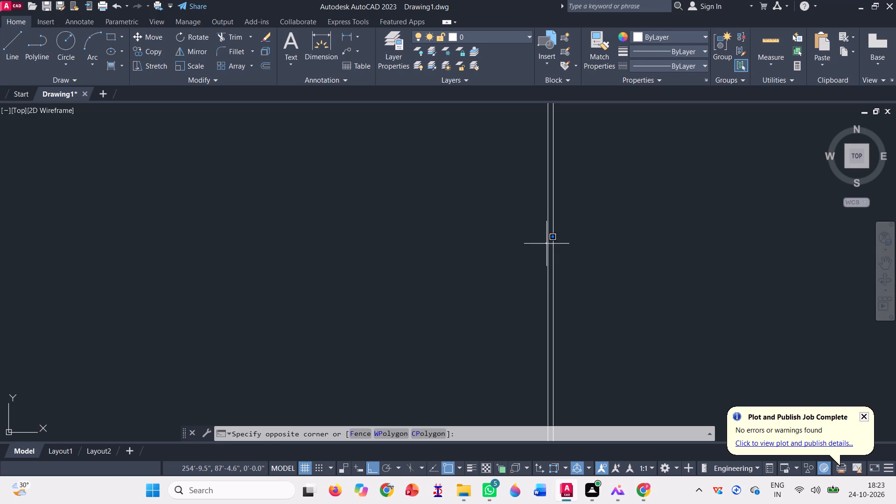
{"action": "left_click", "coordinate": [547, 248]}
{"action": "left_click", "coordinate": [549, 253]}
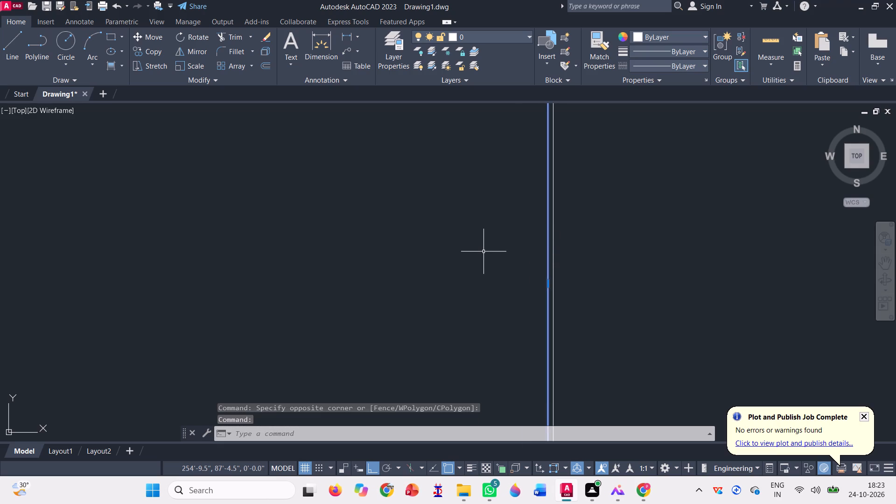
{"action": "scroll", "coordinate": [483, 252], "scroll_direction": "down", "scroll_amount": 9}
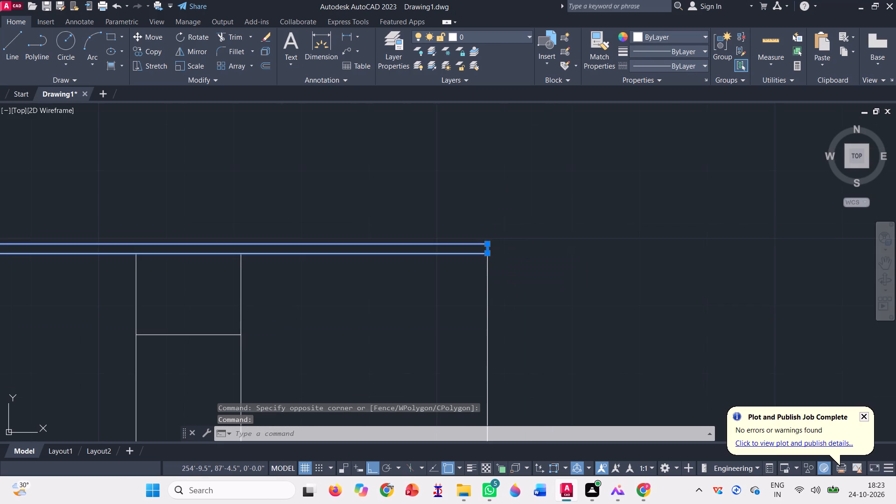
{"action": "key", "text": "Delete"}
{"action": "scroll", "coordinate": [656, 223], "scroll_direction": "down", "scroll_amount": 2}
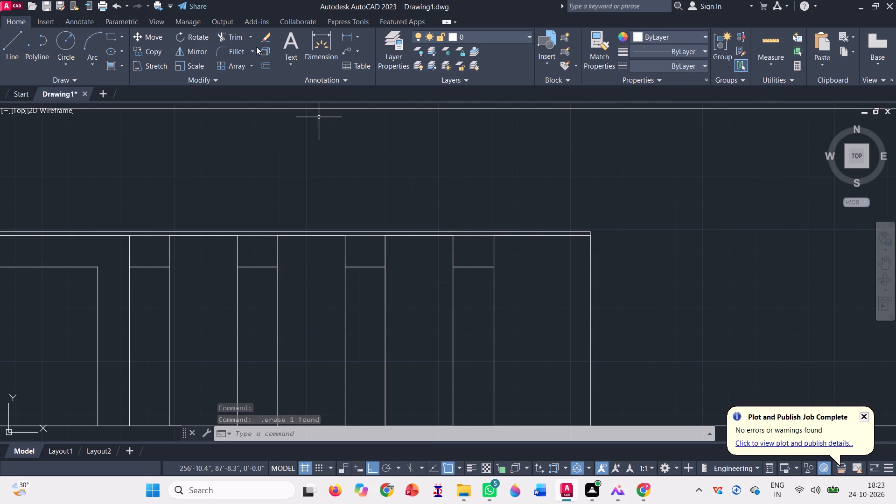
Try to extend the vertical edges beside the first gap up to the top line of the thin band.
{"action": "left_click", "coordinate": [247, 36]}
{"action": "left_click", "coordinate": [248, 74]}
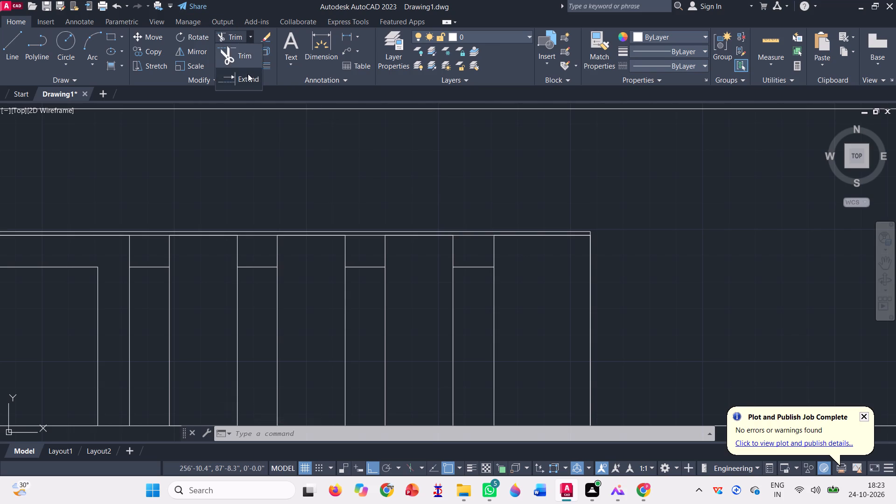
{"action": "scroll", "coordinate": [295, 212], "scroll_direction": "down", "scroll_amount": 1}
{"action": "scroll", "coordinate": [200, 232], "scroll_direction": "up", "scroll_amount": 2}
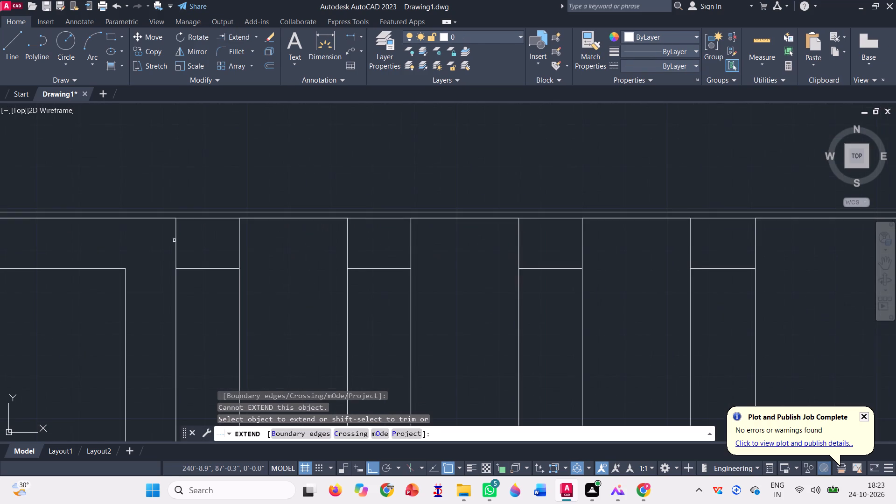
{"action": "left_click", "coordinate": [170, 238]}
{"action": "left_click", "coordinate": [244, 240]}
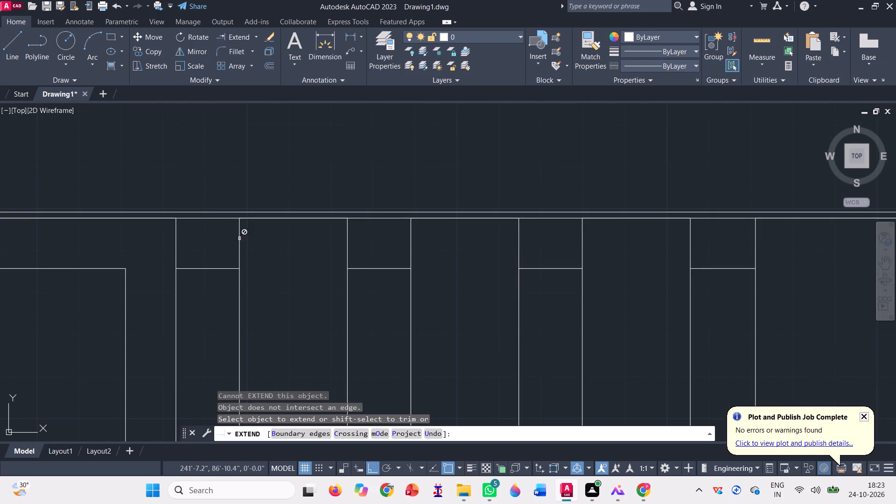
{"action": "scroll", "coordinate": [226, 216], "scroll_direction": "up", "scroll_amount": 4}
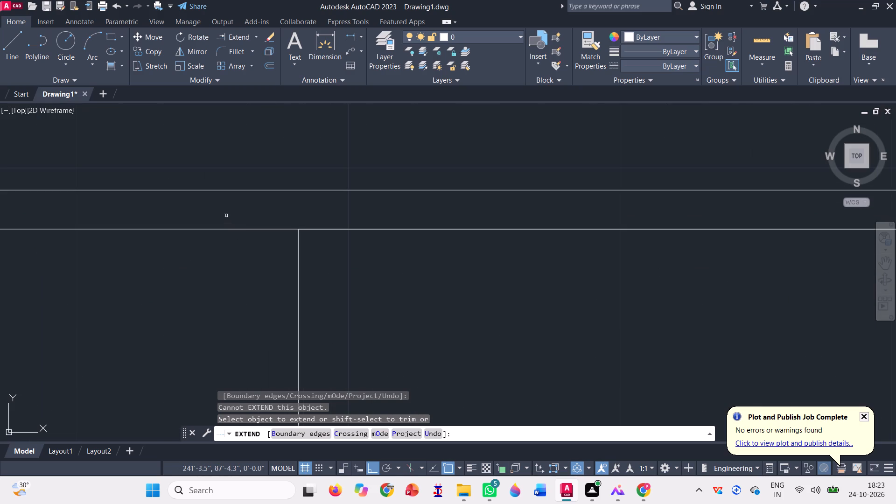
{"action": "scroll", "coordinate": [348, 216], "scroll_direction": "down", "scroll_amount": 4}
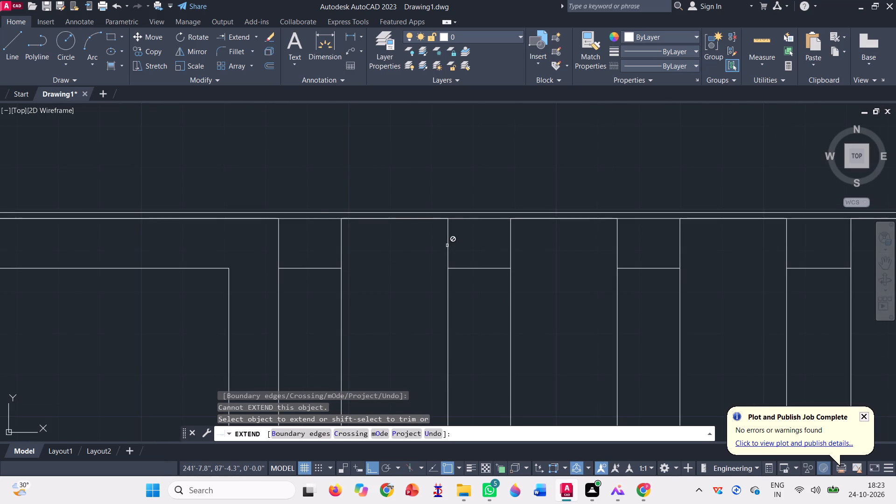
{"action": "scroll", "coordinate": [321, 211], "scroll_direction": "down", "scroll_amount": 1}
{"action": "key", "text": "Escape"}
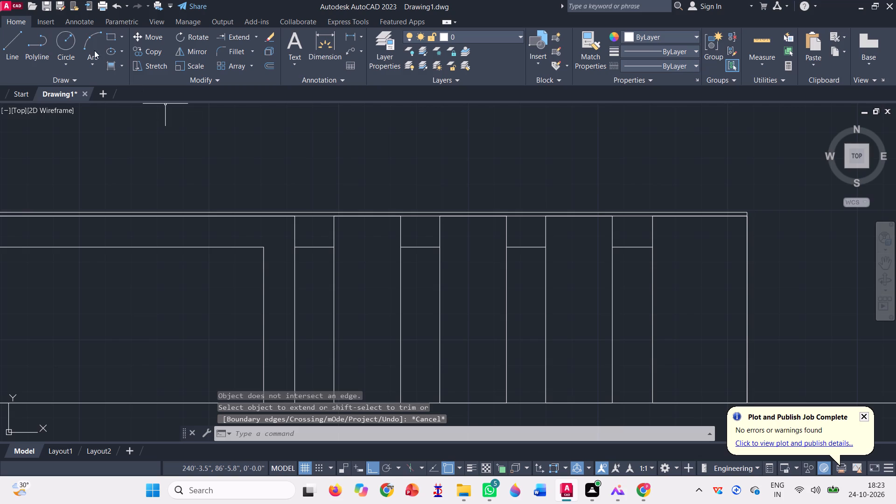
Draw a vertical line about 1.4" long across the thin band from the outer nested rectangle's top-right corner.
{"action": "left_click", "coordinate": [7, 45]}
{"action": "scroll", "coordinate": [278, 209], "scroll_direction": "up", "scroll_amount": 3}
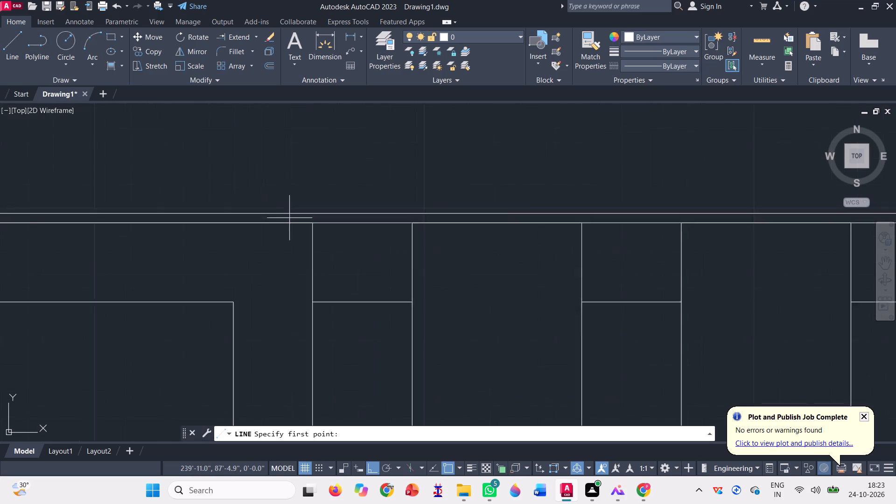
{"action": "left_click", "coordinate": [326, 223]}
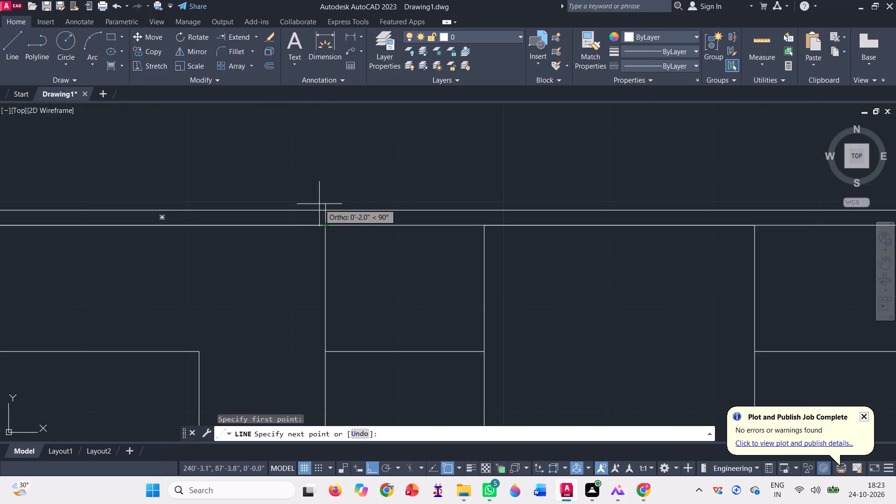
{"action": "left_click", "coordinate": [322, 209]}
{"action": "key", "text": "space"}
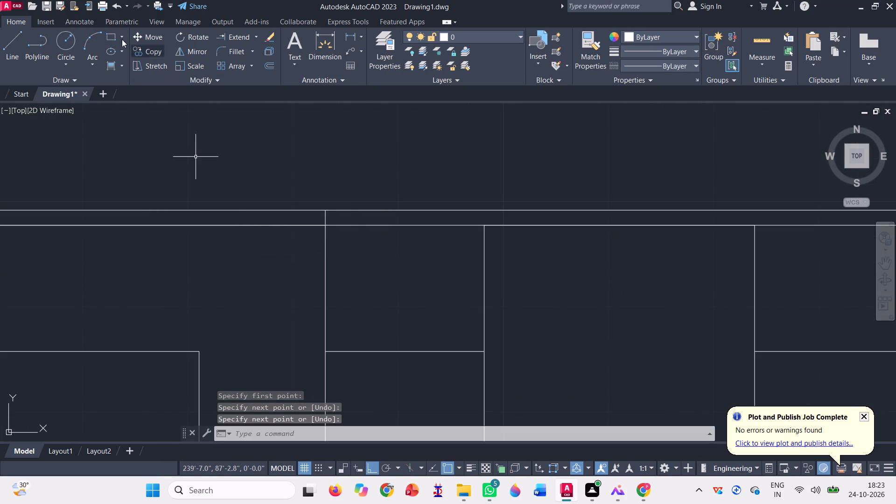
Copy the short vertical line on the thin band to the top corners on both sides of the first upright rectangle.
{"action": "left_click", "coordinate": [139, 56]}
{"action": "scroll", "coordinate": [348, 219], "scroll_direction": "up", "scroll_amount": 4}
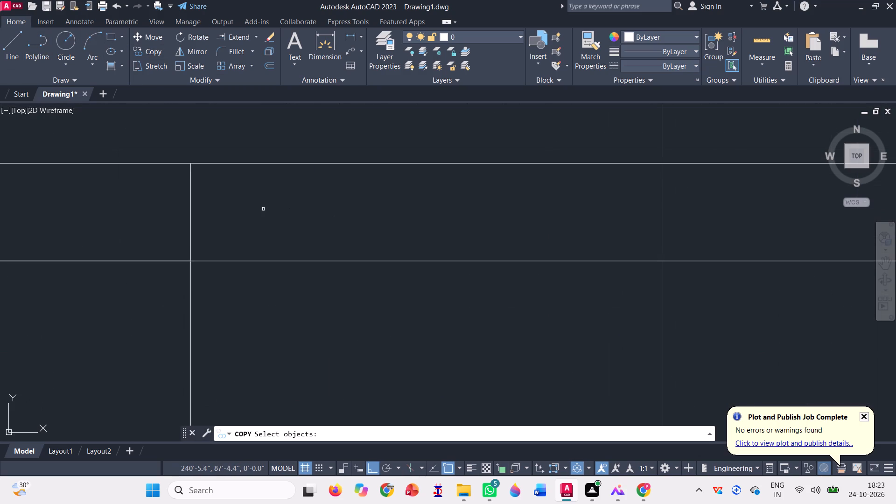
{"action": "left_click", "coordinate": [251, 213]}
{"action": "left_click", "coordinate": [152, 195]}
{"action": "key", "text": "space"}
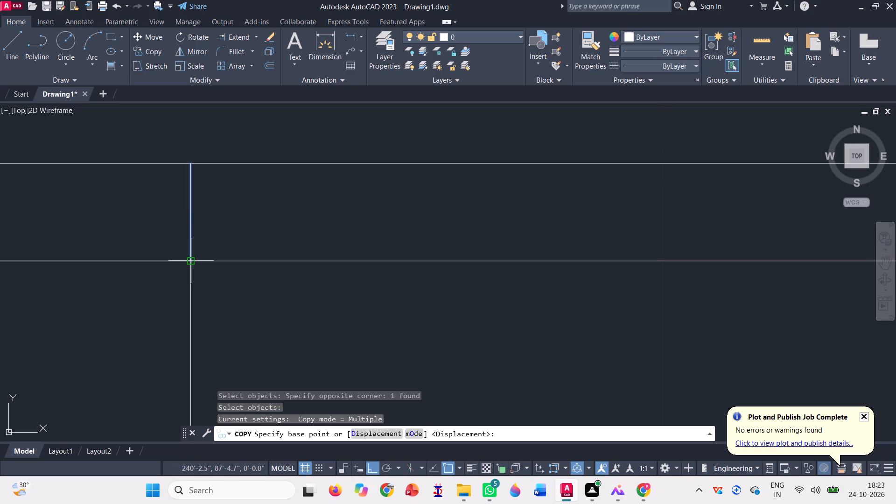
{"action": "left_click", "coordinate": [189, 261]}
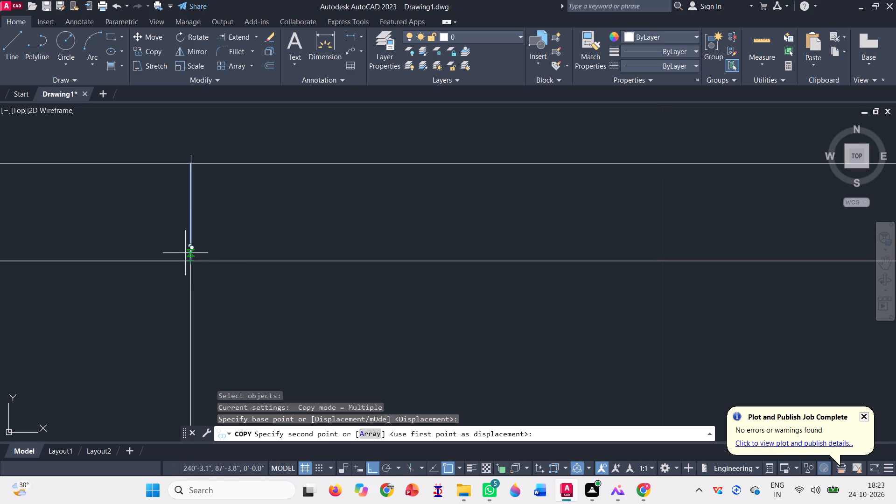
{"action": "scroll", "coordinate": [184, 252], "scroll_direction": "down", "scroll_amount": 2}
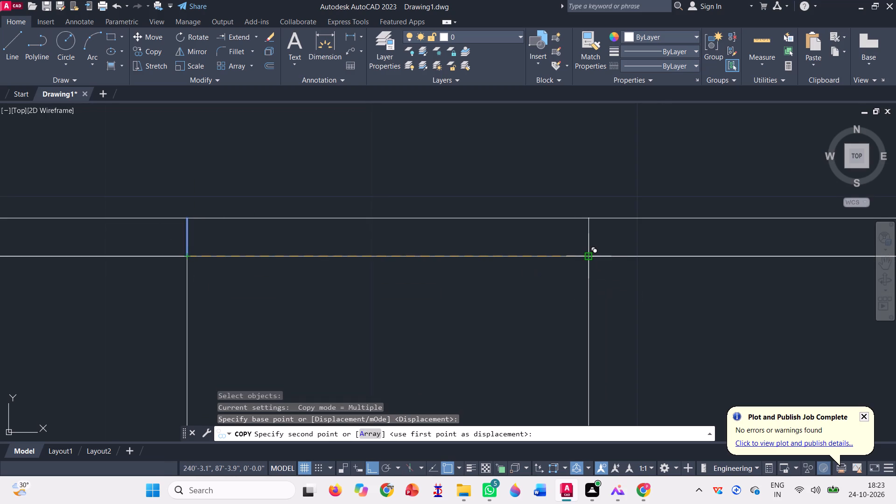
{"action": "left_click", "coordinate": [588, 256]}
{"action": "scroll", "coordinate": [364, 222], "scroll_direction": "down", "scroll_amount": 2}
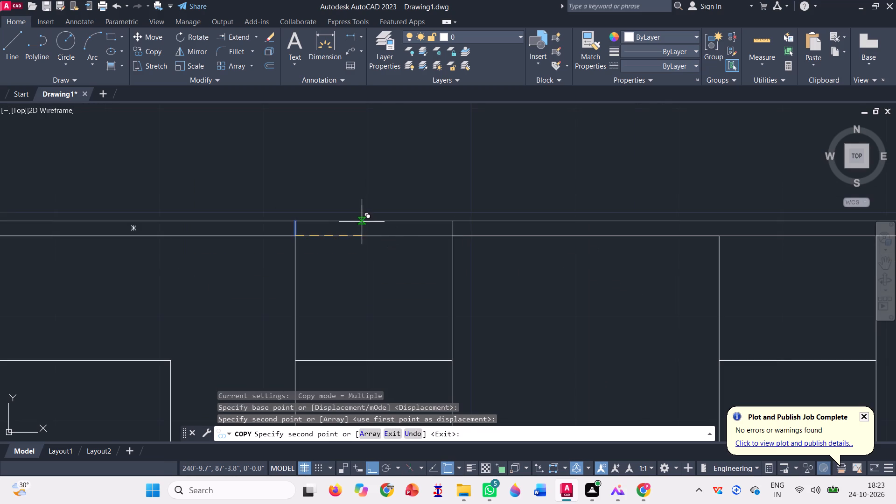
{"action": "left_click", "coordinate": [720, 238]}
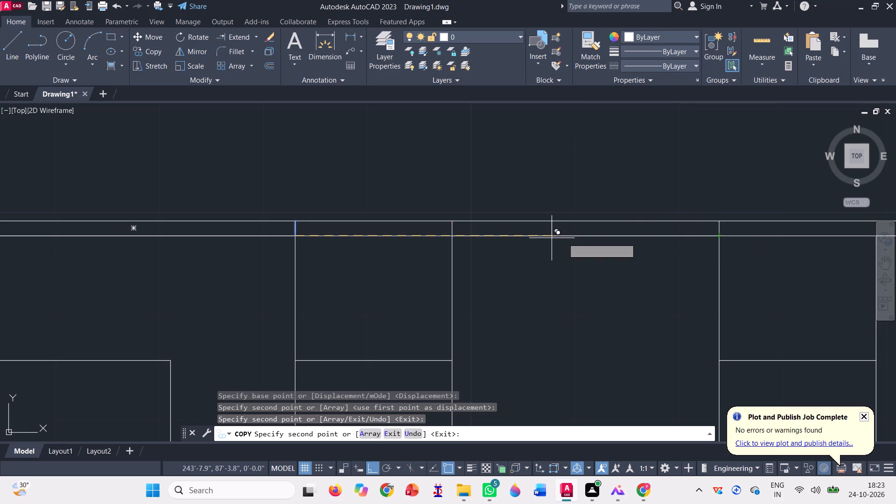
Place further copies of the short vertical line at both top corners of the second upright rectangle.
{"action": "scroll", "coordinate": [497, 246], "scroll_direction": "down", "scroll_amount": 2}
{"action": "scroll", "coordinate": [380, 240], "scroll_direction": "down", "scroll_amount": 1}
{"action": "scroll", "coordinate": [714, 249], "scroll_direction": "up", "scroll_amount": 2}
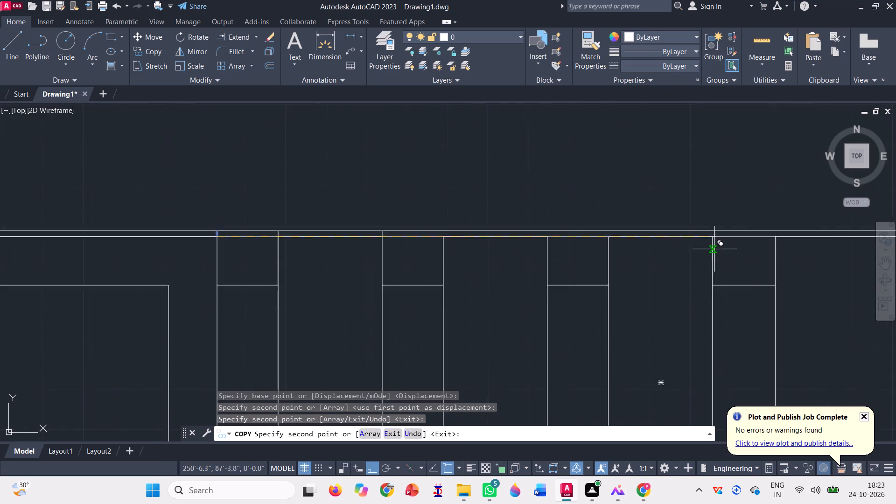
{"action": "scroll", "coordinate": [714, 249], "scroll_direction": "up", "scroll_amount": 1}
{"action": "scroll", "coordinate": [661, 209], "scroll_direction": "down", "scroll_amount": 2}
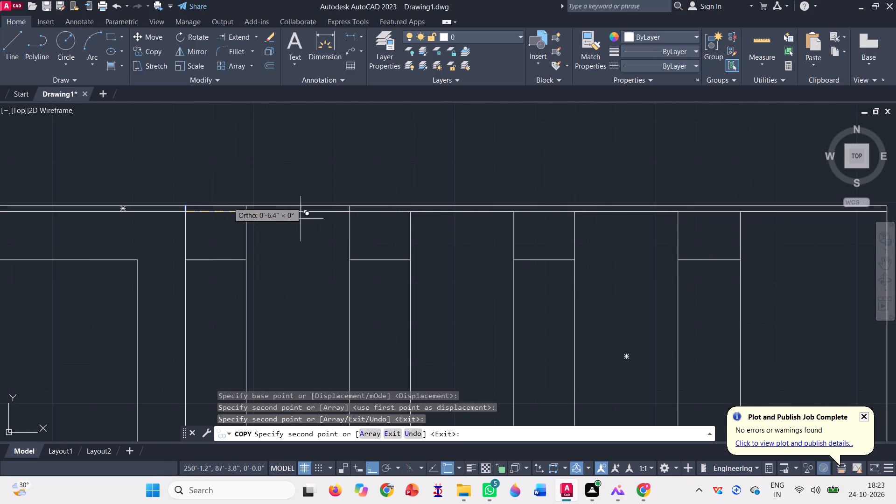
{"action": "scroll", "coordinate": [404, 210], "scroll_direction": "up", "scroll_amount": 4}
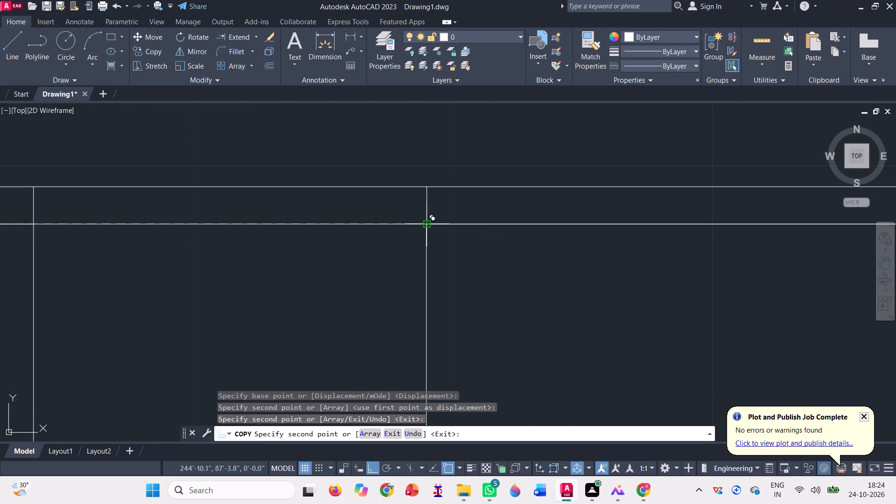
{"action": "left_click", "coordinate": [430, 224]}
{"action": "scroll", "coordinate": [314, 233], "scroll_direction": "down", "scroll_amount": 3}
{"action": "scroll", "coordinate": [506, 222], "scroll_direction": "up", "scroll_amount": 3}
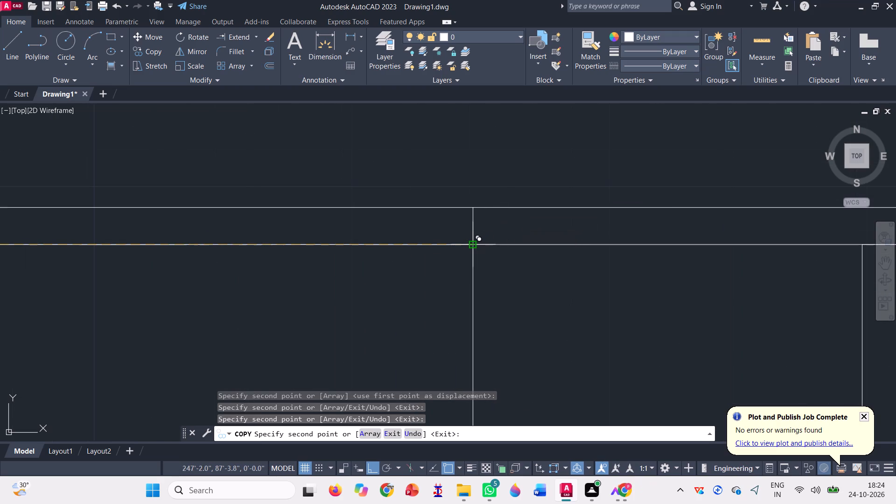
{"action": "left_click", "coordinate": [473, 244]}
Place further copies of the short vertical line at both top corners of the third upright rectangle.
{"action": "scroll", "coordinate": [344, 235], "scroll_direction": "down", "scroll_amount": 2}
{"action": "scroll", "coordinate": [561, 232], "scroll_direction": "up", "scroll_amount": 3}
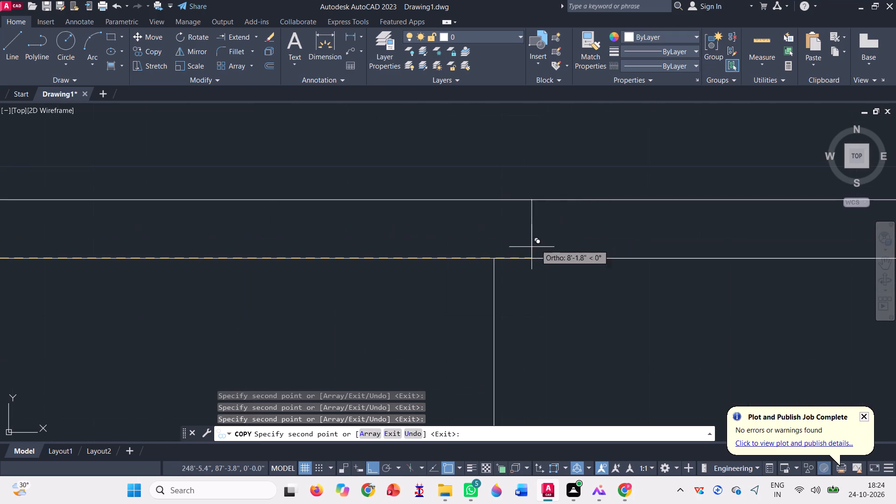
{"action": "left_click", "coordinate": [495, 259]}
{"action": "scroll", "coordinate": [288, 212], "scroll_direction": "down", "scroll_amount": 3}
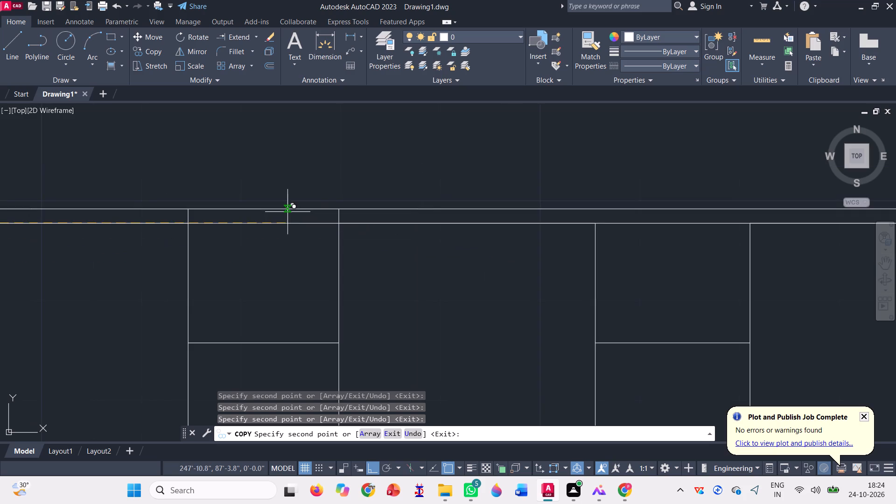
{"action": "scroll", "coordinate": [287, 212], "scroll_direction": "down", "scroll_amount": 1}
{"action": "scroll", "coordinate": [485, 228], "scroll_direction": "up", "scroll_amount": 3}
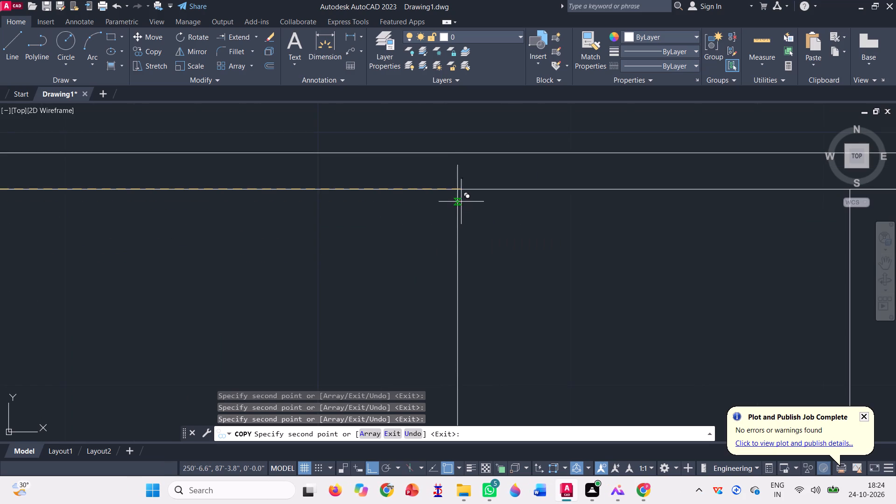
{"action": "left_click", "coordinate": [457, 189]}
Place a last copy of the short vertical line at the top-left corner of the widest, last upright rectangle.
{"action": "scroll", "coordinate": [296, 196], "scroll_direction": "down", "scroll_amount": 2}
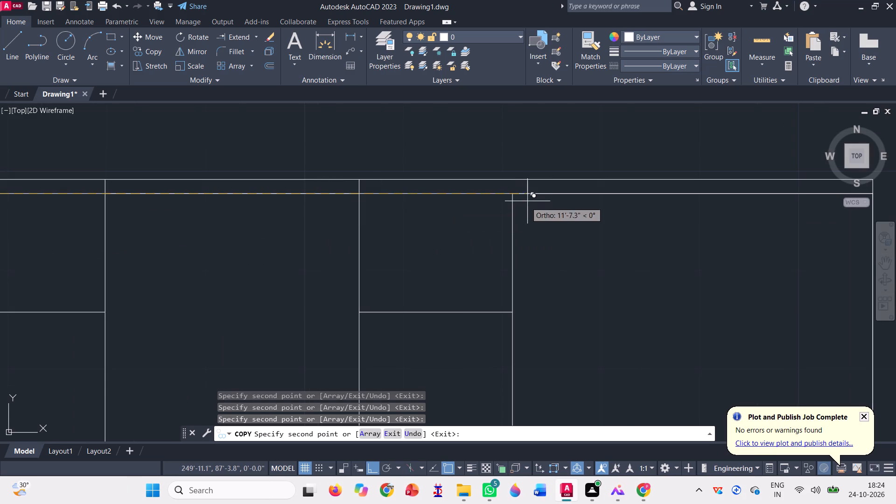
{"action": "scroll", "coordinate": [521, 186], "scroll_direction": "up", "scroll_amount": 3}
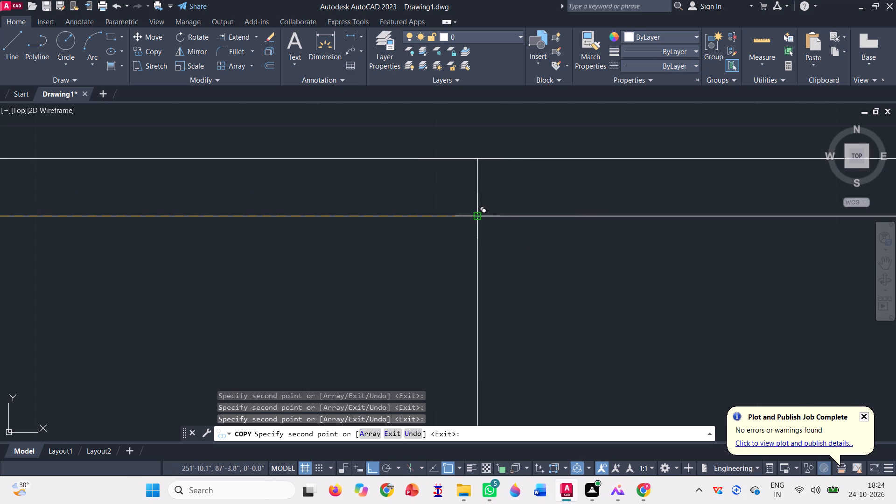
{"action": "left_click", "coordinate": [480, 216]}
{"action": "scroll", "coordinate": [524, 220], "scroll_direction": "down", "scroll_amount": 2}
{"action": "scroll", "coordinate": [486, 197], "scroll_direction": "down", "scroll_amount": 4}
{"action": "key", "text": "space"}
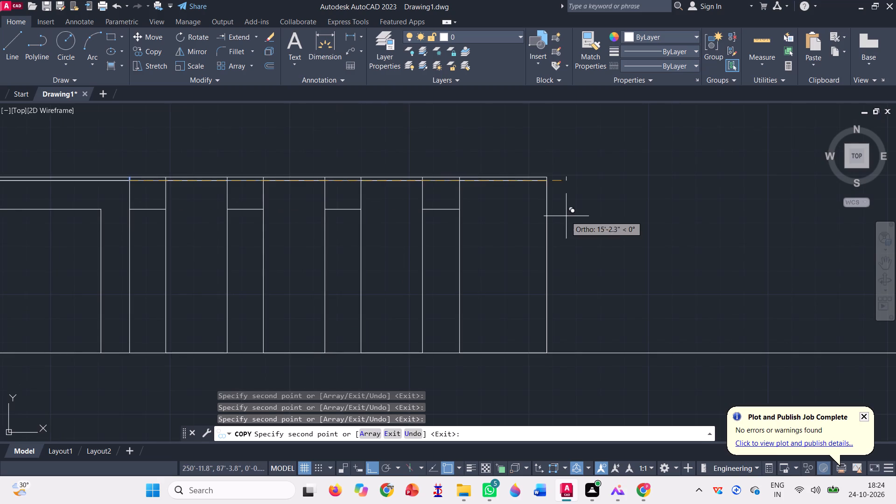
Trim away the thin band's horizontal lines across the four gaps beside the upright rectangles.
{"action": "scroll", "coordinate": [608, 219], "scroll_direction": "down", "scroll_amount": 1}
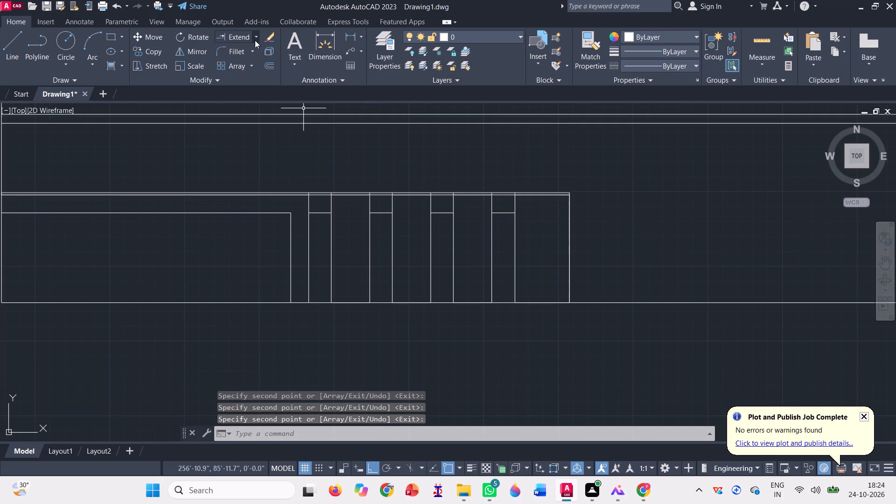
{"action": "left_click", "coordinate": [256, 38]}
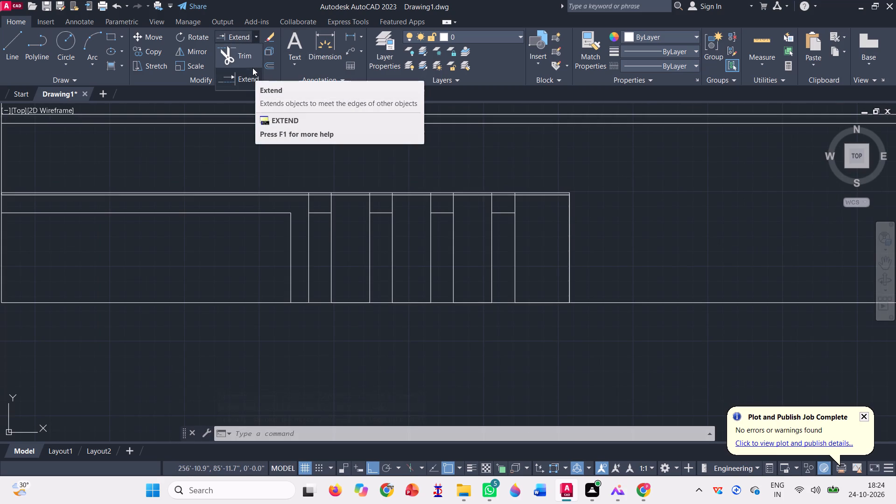
{"action": "left_click", "coordinate": [246, 59]}
{"action": "scroll", "coordinate": [327, 186], "scroll_direction": "up", "scroll_amount": 3}
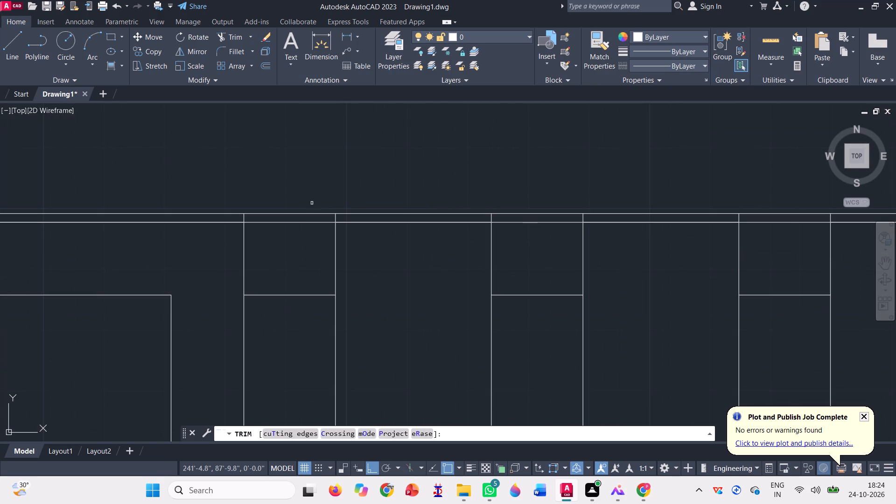
{"action": "left_click", "coordinate": [284, 192]}
{"action": "left_click", "coordinate": [292, 258]}
{"action": "scroll", "coordinate": [327, 191], "scroll_direction": "down", "scroll_amount": 2}
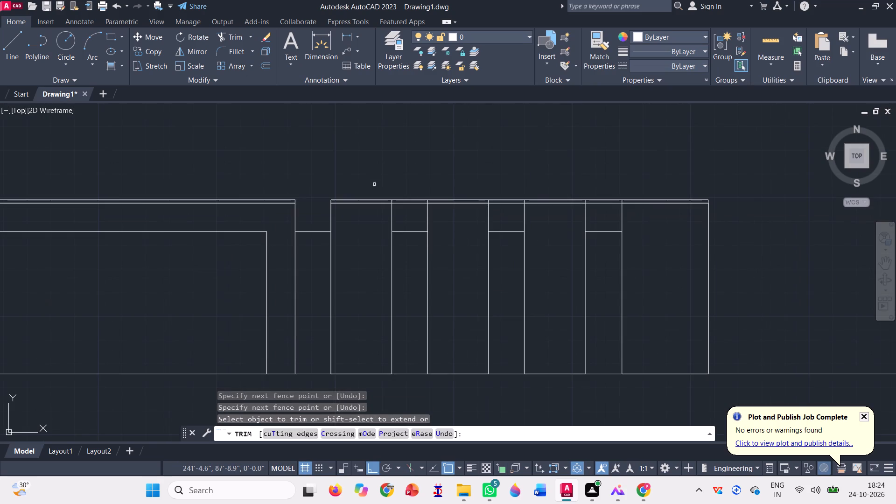
{"action": "left_click", "coordinate": [413, 189]}
{"action": "left_click", "coordinate": [405, 209]}
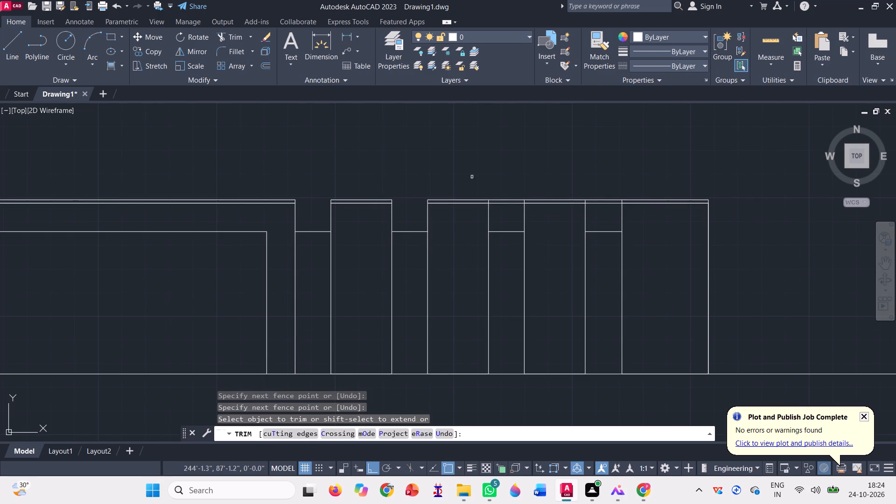
{"action": "left_click", "coordinate": [503, 194]}
{"action": "left_click", "coordinate": [506, 217]}
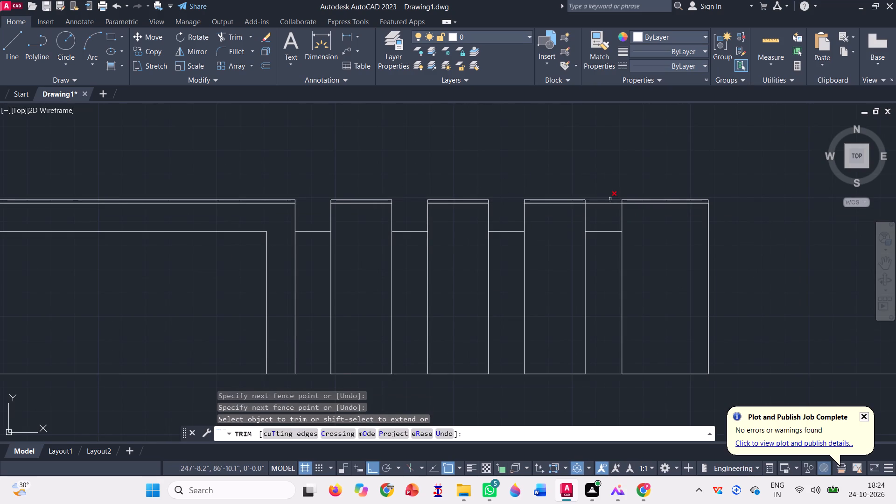
{"action": "left_click", "coordinate": [608, 196]}
{"action": "left_click", "coordinate": [605, 210]}
{"action": "scroll", "coordinate": [595, 198], "scroll_direction": "down", "scroll_amount": 2}
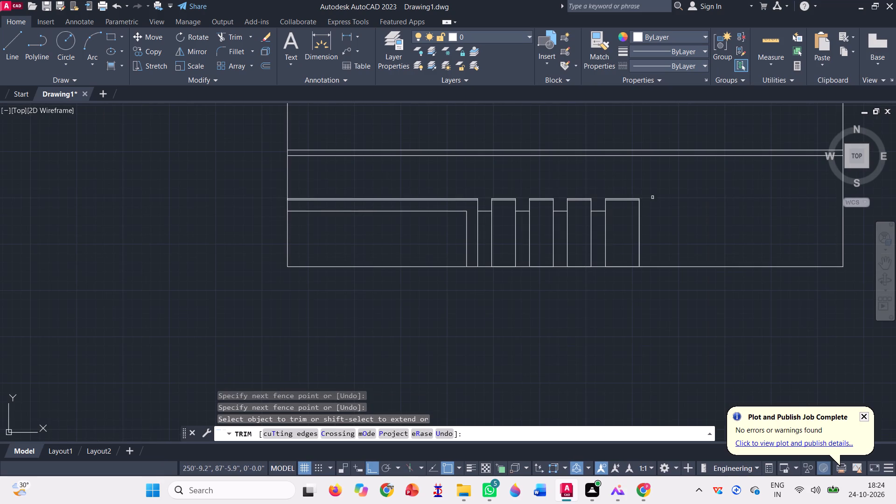
{"action": "key", "text": "Escape"}
Draw a large rectangle from the thin band's top line up into the upper bay, its right edge just past the outer nested rectangle.
{"action": "scroll", "coordinate": [298, 334], "scroll_direction": "down", "scroll_amount": 1}
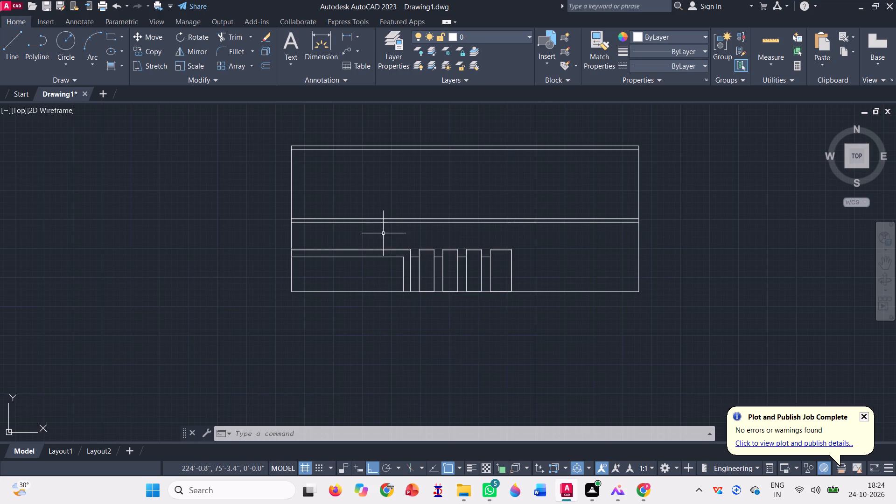
{"action": "left_click", "coordinate": [111, 35]}
{"action": "scroll", "coordinate": [362, 226], "scroll_direction": "up", "scroll_amount": 2}
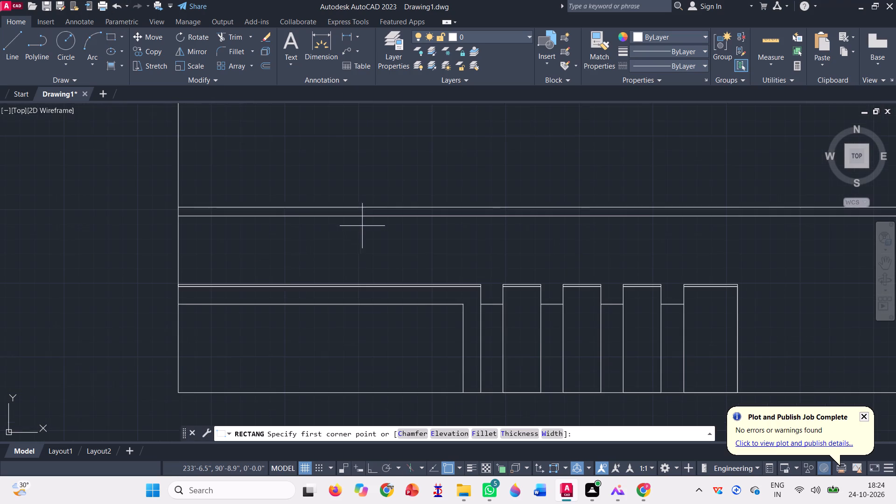
{"action": "scroll", "coordinate": [254, 280], "scroll_direction": "up", "scroll_amount": 3}
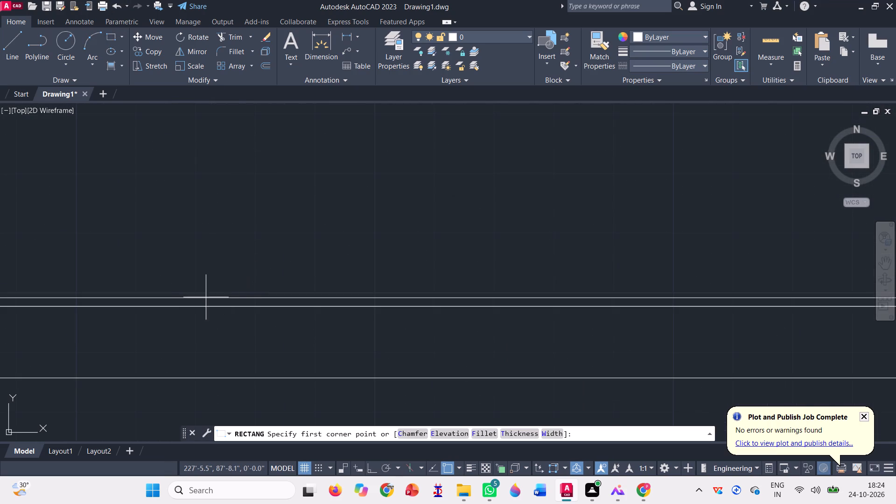
{"action": "scroll", "coordinate": [295, 264], "scroll_direction": "down", "scroll_amount": 1}
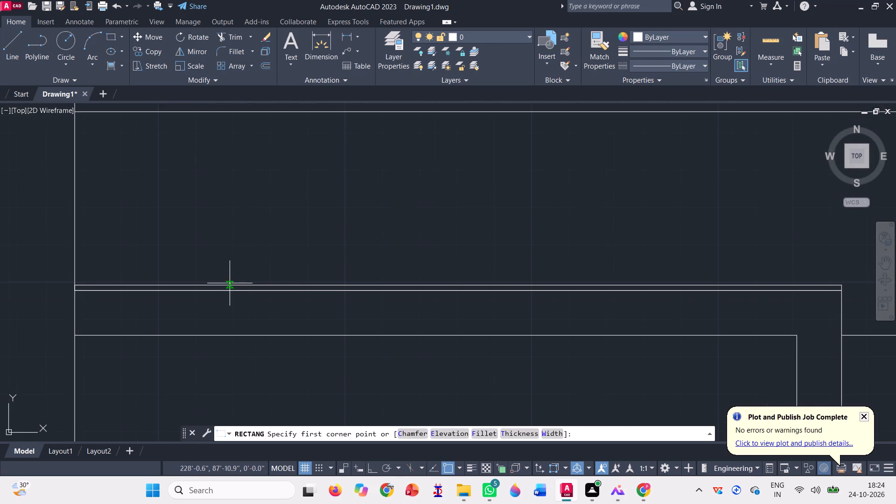
{"action": "left_click", "coordinate": [230, 284]}
{"action": "scroll", "coordinate": [182, 299], "scroll_direction": "down", "scroll_amount": 4}
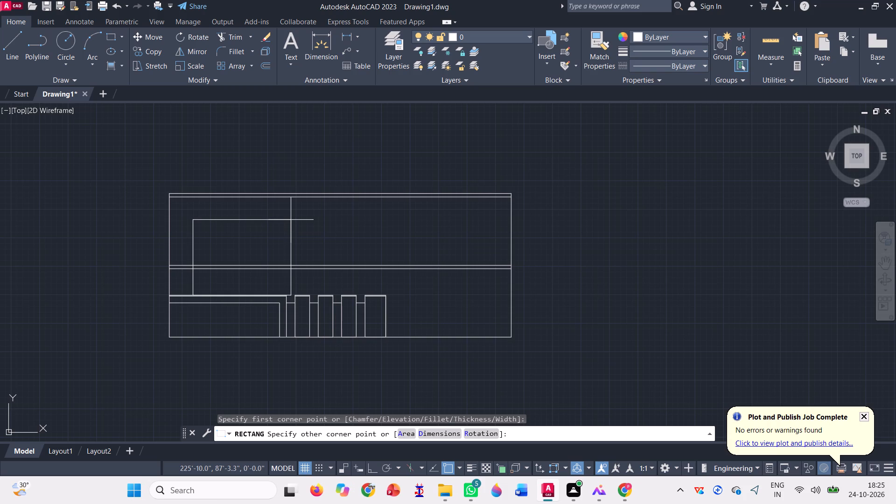
{"action": "scroll", "coordinate": [291, 218], "scroll_direction": "up", "scroll_amount": 1}
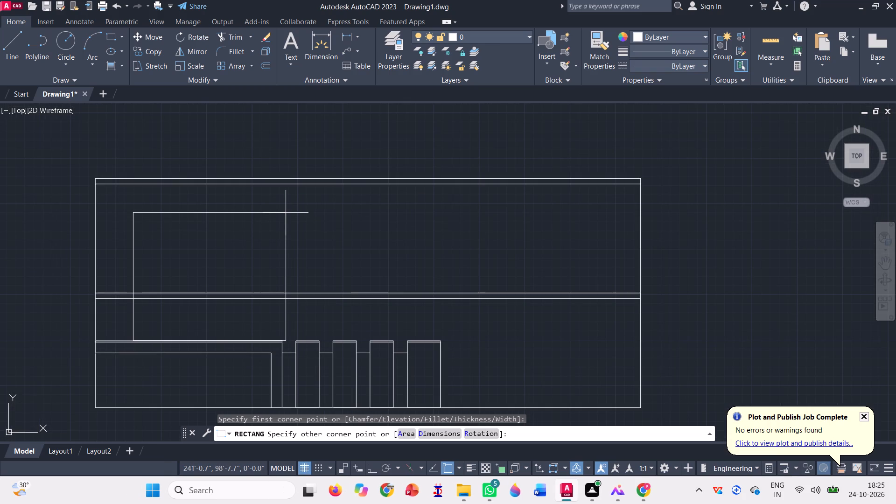
{"action": "left_click", "coordinate": [286, 212]}
Draw a line from the large rectangle's top edge up about 1'-6", sloping outward to the lower top line, and up to the top line.
{"action": "scroll", "coordinate": [231, 231], "scroll_direction": "down", "scroll_amount": 1}
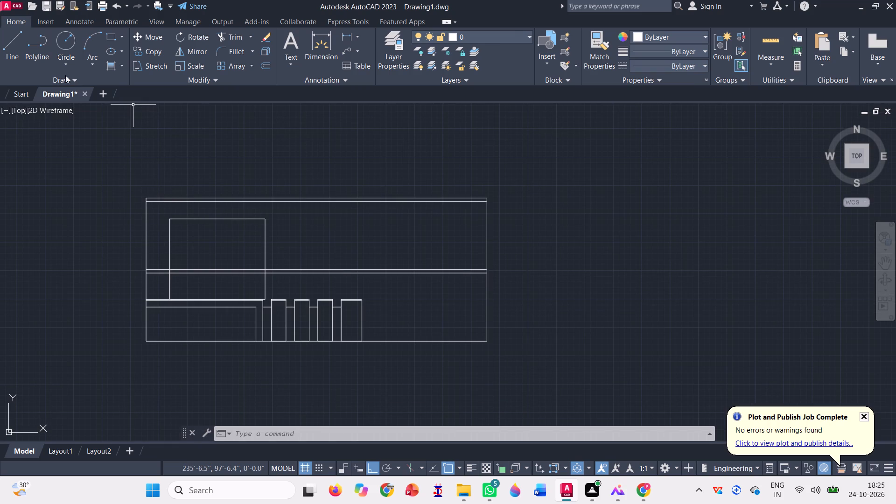
{"action": "left_click", "coordinate": [12, 51]}
{"action": "scroll", "coordinate": [180, 200], "scroll_direction": "up", "scroll_amount": 1}
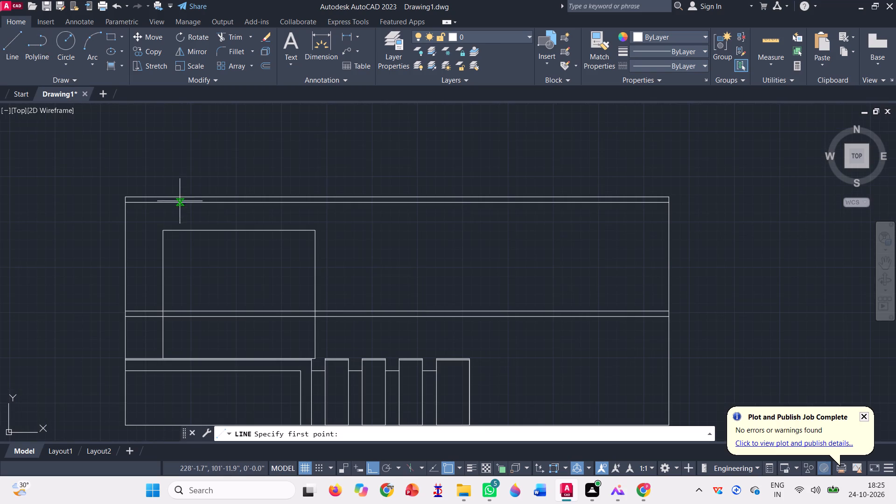
{"action": "left_click", "coordinate": [175, 230]}
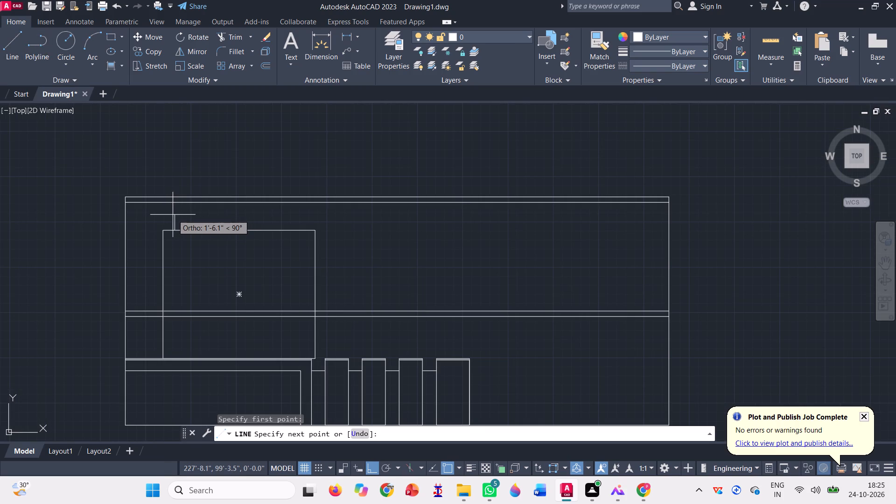
{"action": "left_click", "coordinate": [174, 215]}
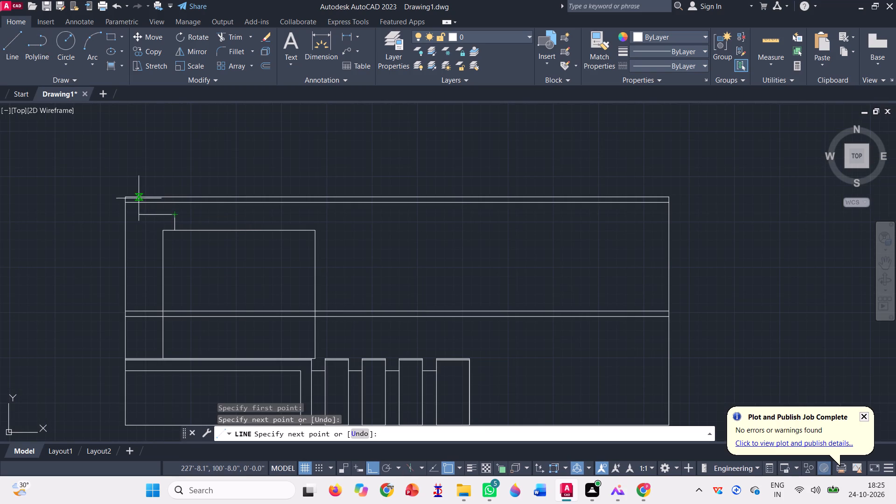
{"action": "key", "text": "F8"}
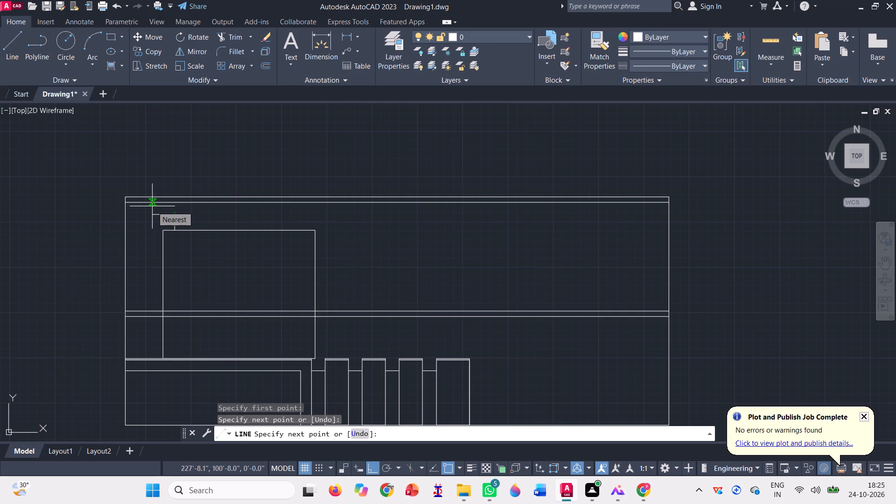
{"action": "left_click", "coordinate": [152, 204]}
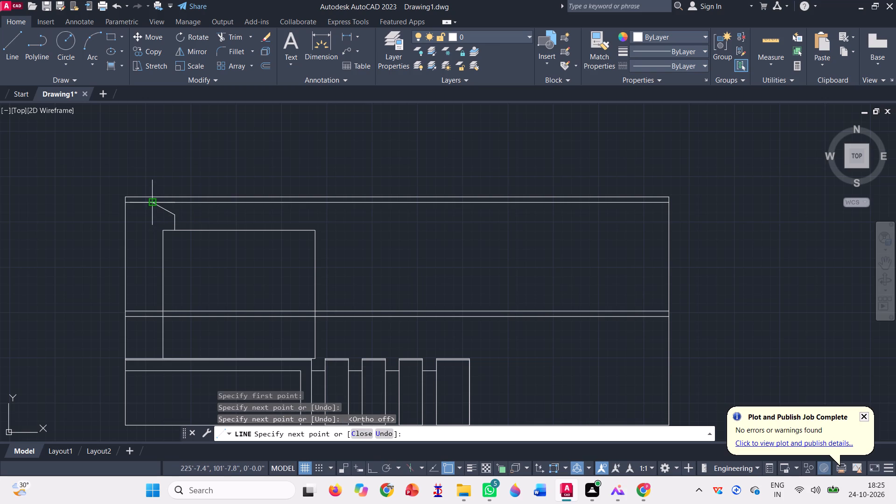
{"action": "scroll", "coordinate": [154, 198], "scroll_direction": "up", "scroll_amount": 3}
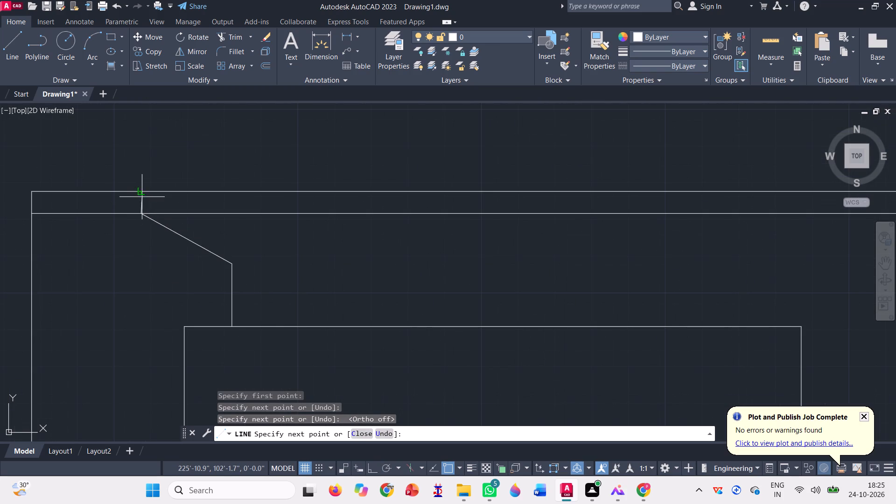
{"action": "left_click", "coordinate": [142, 190]}
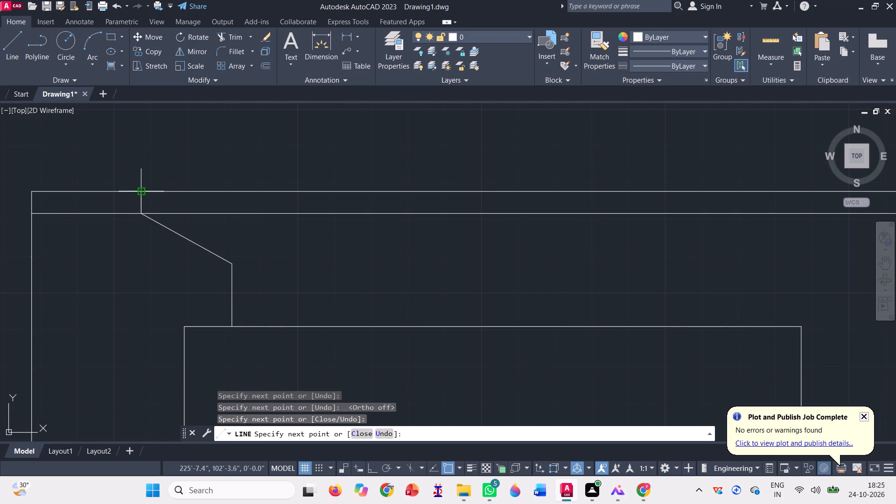
{"action": "scroll", "coordinate": [132, 197], "scroll_direction": "down", "scroll_amount": 2}
{"action": "scroll", "coordinate": [214, 185], "scroll_direction": "down", "scroll_amount": 1}
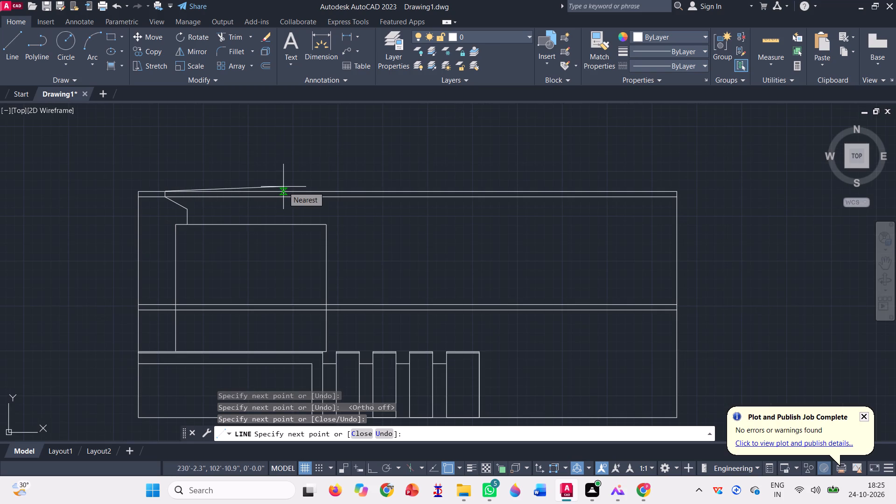
{"action": "key", "text": "Escape"}
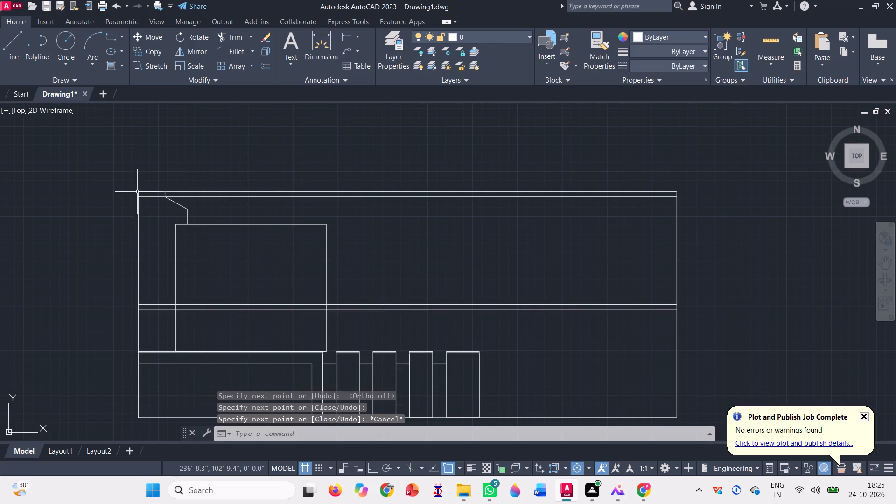
Trim away the outline's top-left corner beyond the new profile and its left edge down to the middle double line.
{"action": "left_click", "coordinate": [233, 35]}
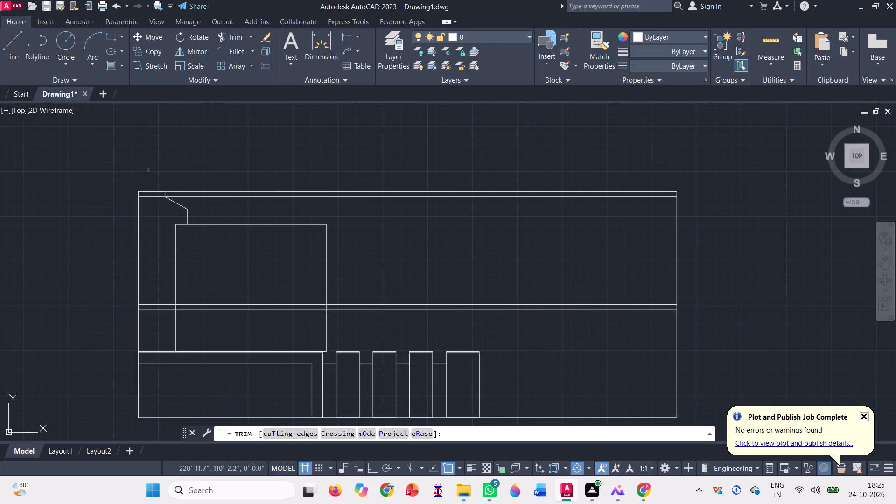
{"action": "left_click", "coordinate": [146, 168]}
{"action": "left_click", "coordinate": [146, 230]}
{"action": "left_click", "coordinate": [143, 243]}
{"action": "left_click", "coordinate": [112, 224]}
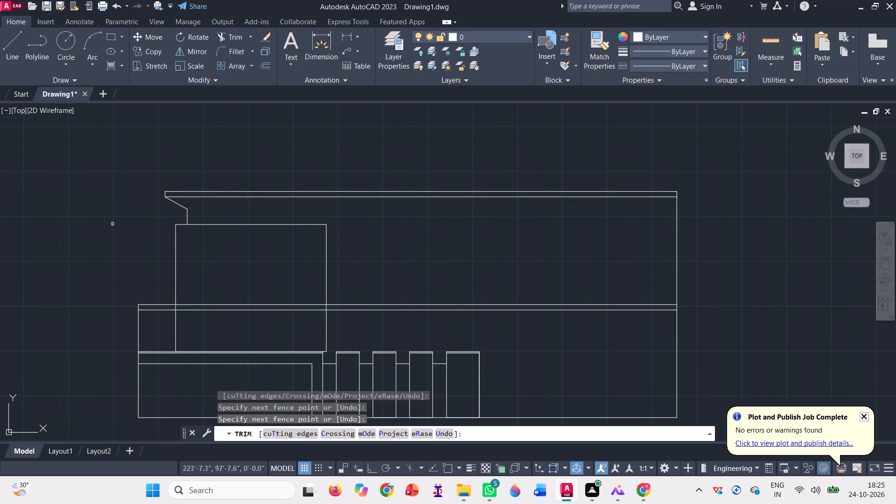
Trim the left edge above the thin band and the middle double line both outside and inside the large rectangle.
{"action": "left_click", "coordinate": [126, 327]}
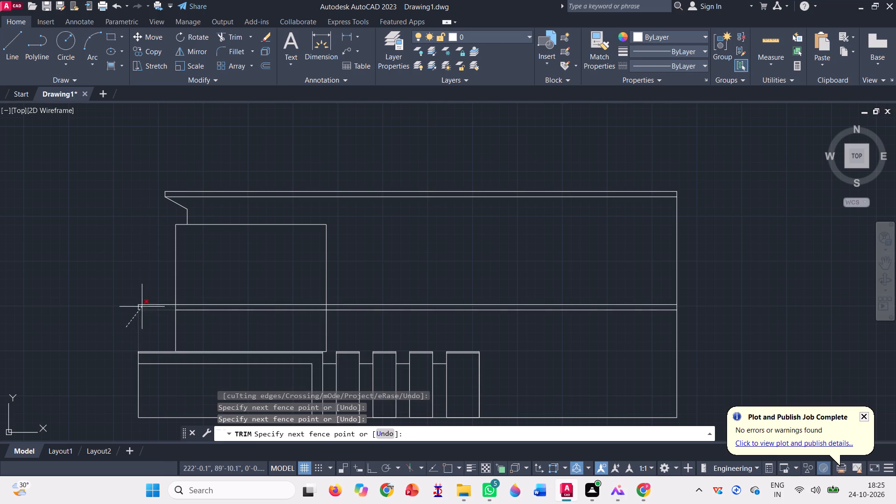
{"action": "left_click", "coordinate": [152, 299]}
{"action": "left_click", "coordinate": [136, 308]}
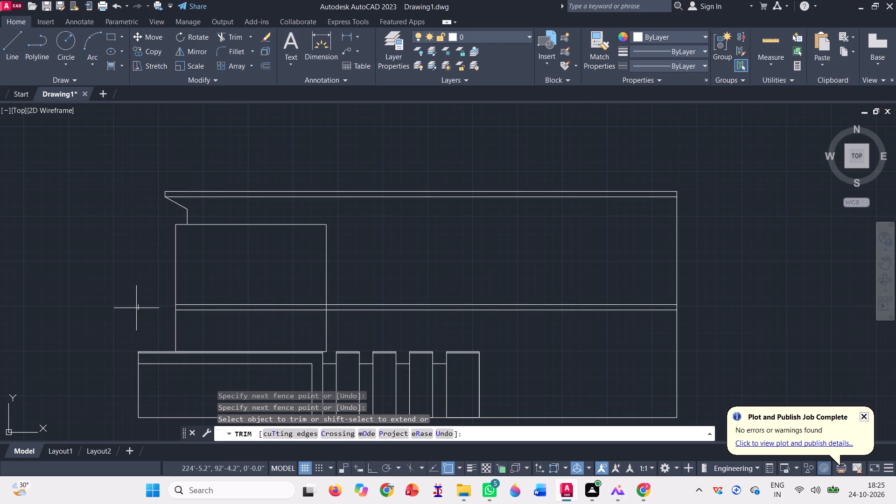
{"action": "left_click", "coordinate": [144, 306]}
{"action": "left_click", "coordinate": [234, 294]}
{"action": "left_click", "coordinate": [229, 318]}
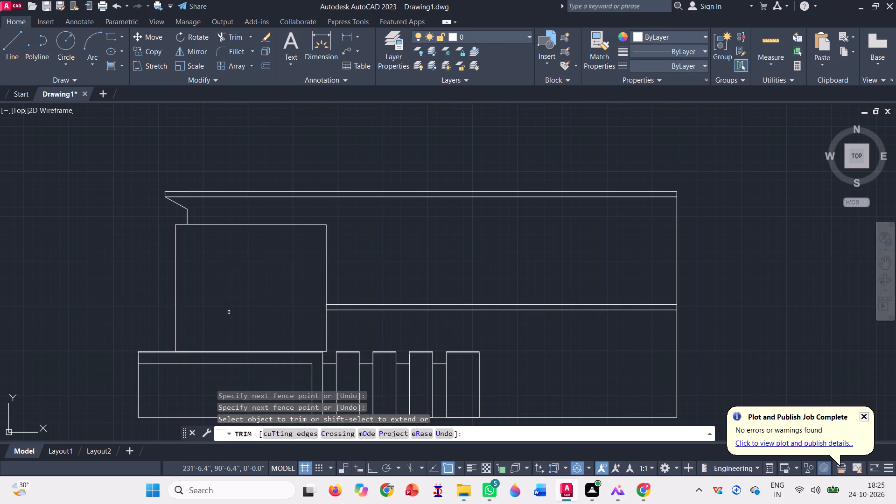
{"action": "key", "text": "space"}
Draw a horizontal line about 17'-3" long to the right from the profile's bend above the large rectangle.
{"action": "type", "text": "l"}
{"action": "key", "text": "Return"}
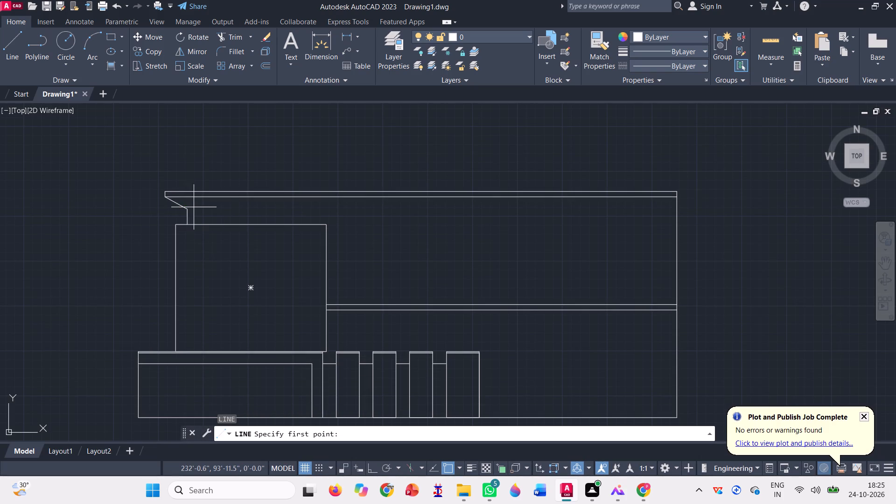
{"action": "left_click", "coordinate": [188, 210]}
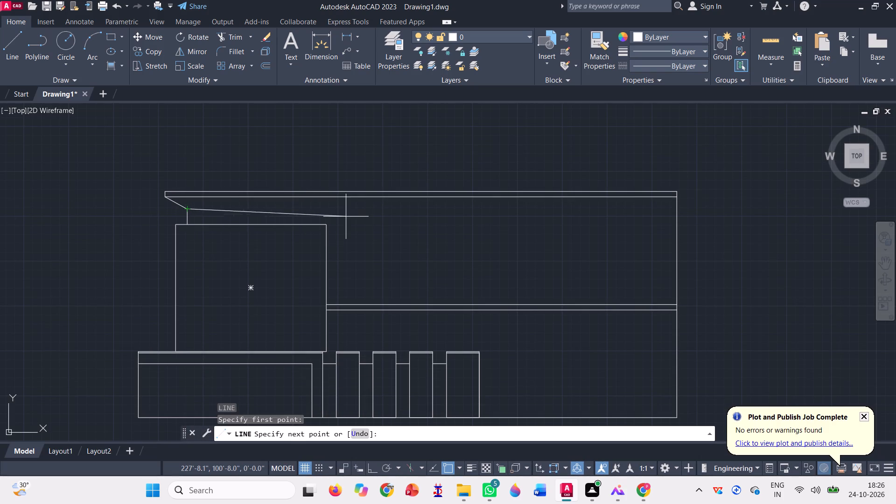
{"action": "key", "text": "F8"}
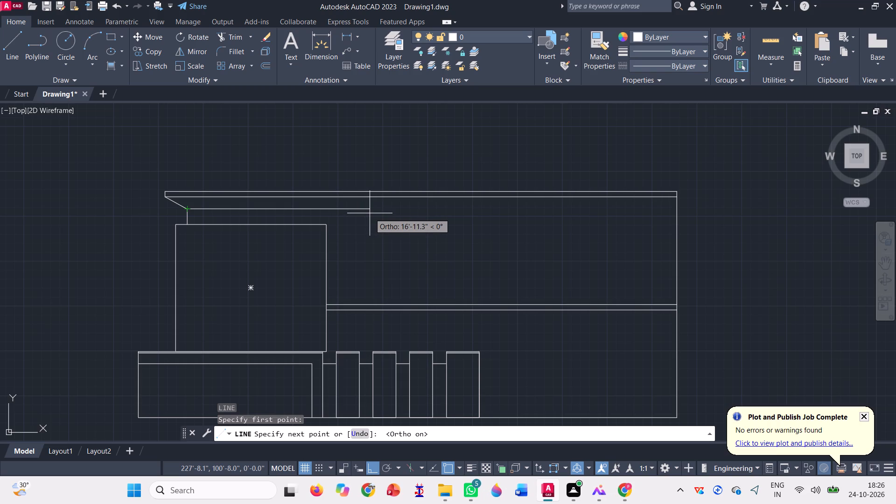
{"action": "left_click", "coordinate": [373, 214]}
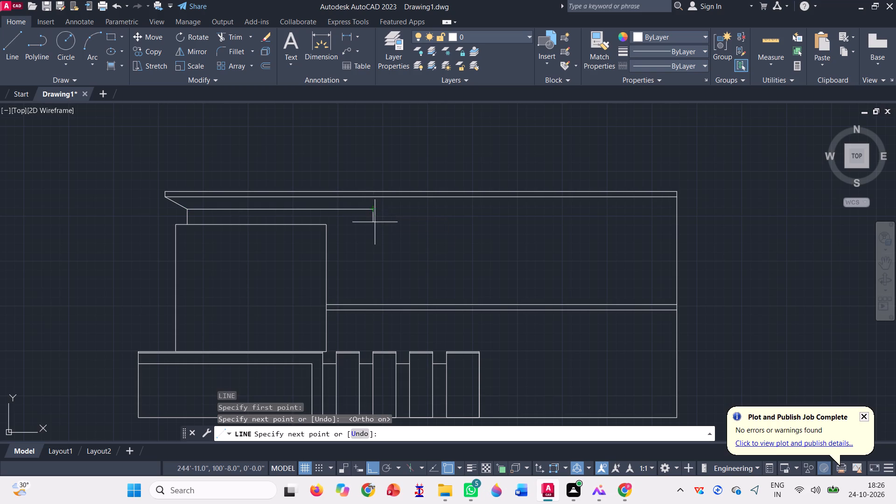
{"action": "key", "text": "space"}
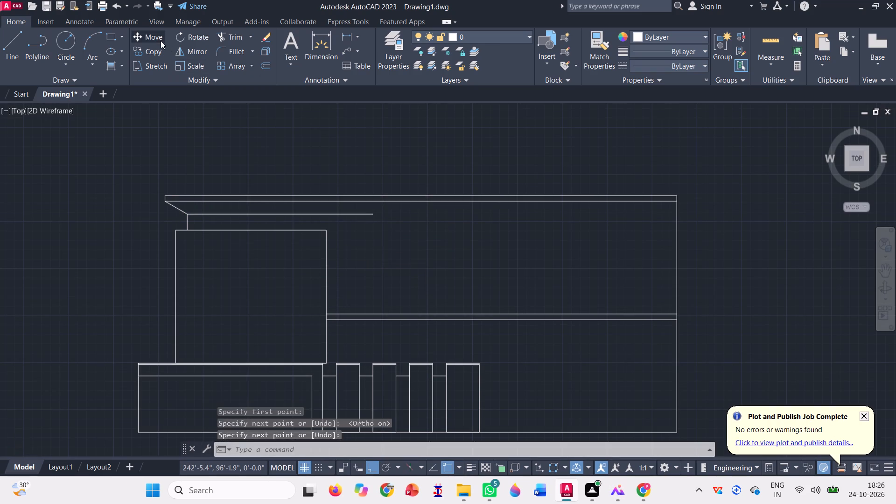
Draw a thin rectangle about 20' long between the top double lines, from the profile's top-left corner to just past the horizontal line.
{"action": "left_click", "coordinate": [114, 36]}
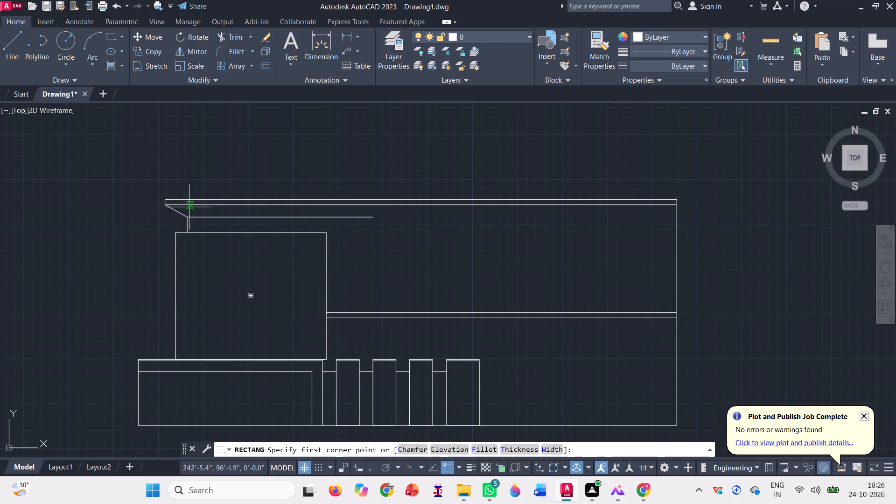
{"action": "scroll", "coordinate": [168, 193], "scroll_direction": "up", "scroll_amount": 3}
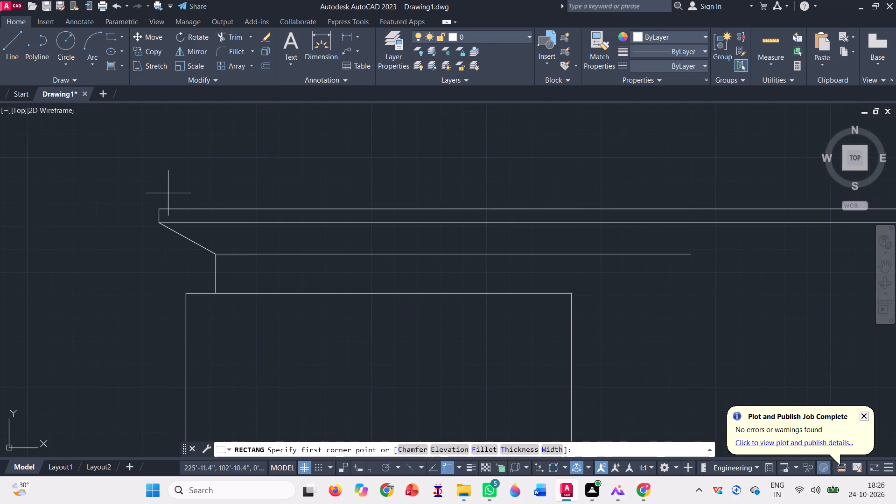
{"action": "left_click", "coordinate": [156, 208]}
{"action": "scroll", "coordinate": [473, 203], "scroll_direction": "down", "scroll_amount": 1}
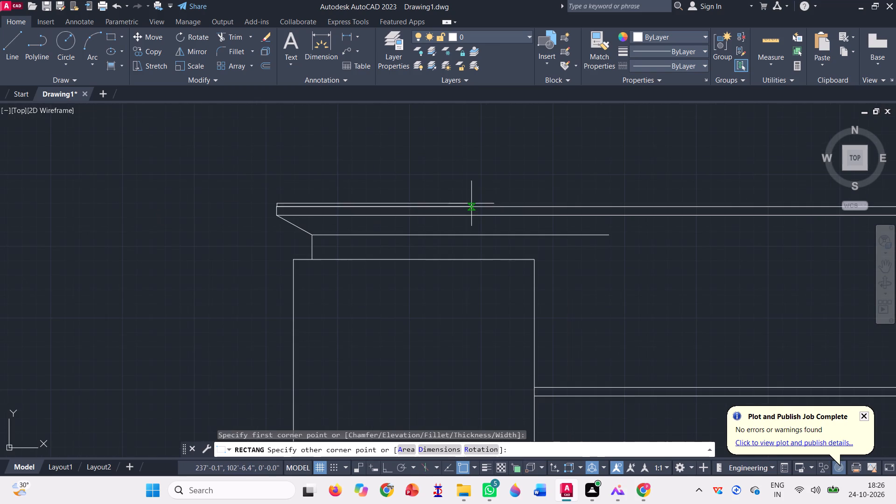
{"action": "scroll", "coordinate": [619, 214], "scroll_direction": "up", "scroll_amount": 3}
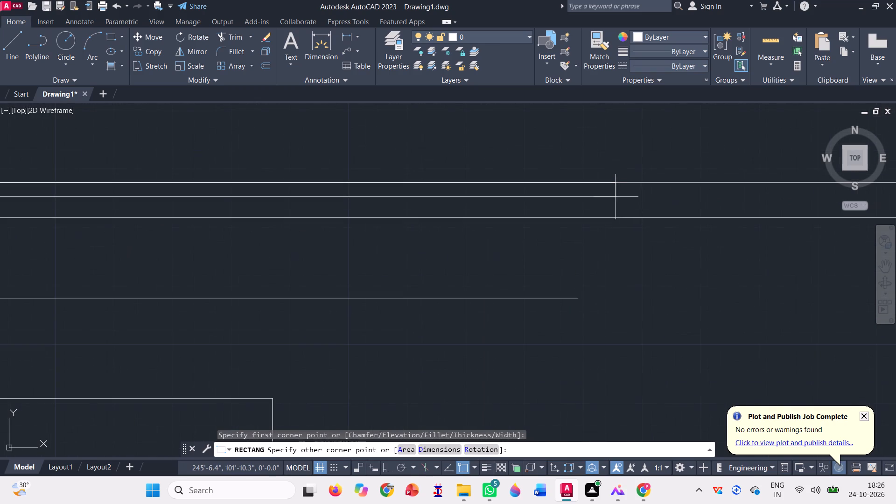
{"action": "left_click", "coordinate": [626, 218]}
{"action": "scroll", "coordinate": [503, 208], "scroll_direction": "down", "scroll_amount": 3}
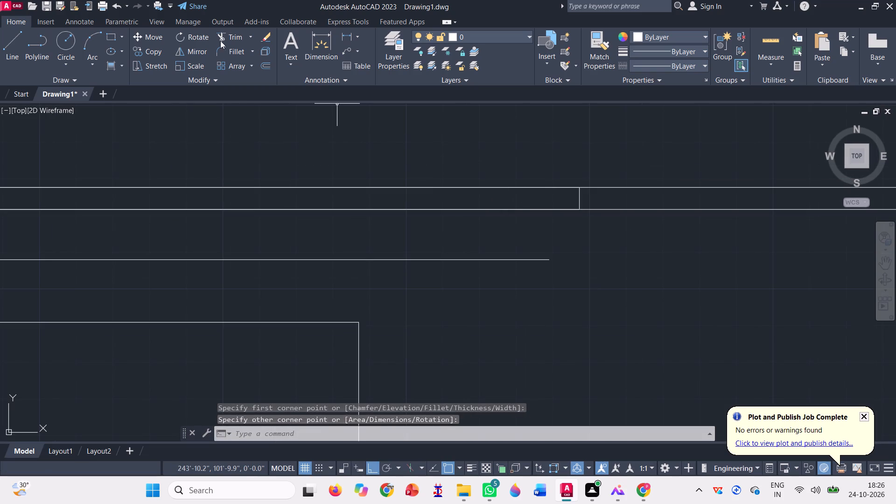
Rotate the thin rectangle 90° about the midpoint of its right end so it hangs vertically.
{"action": "left_click", "coordinate": [191, 35]}
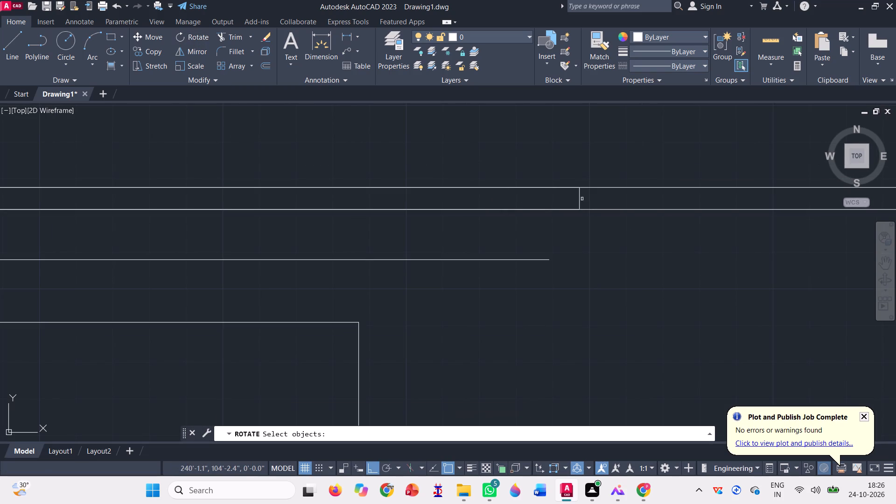
{"action": "left_click", "coordinate": [579, 196]}
{"action": "key", "text": "space"}
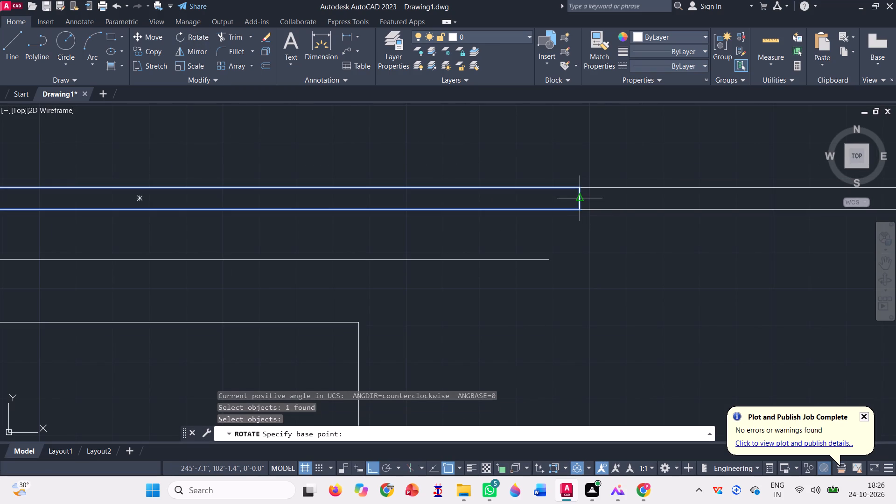
{"action": "left_click", "coordinate": [582, 200]}
{"action": "scroll", "coordinate": [600, 168], "scroll_direction": "down", "scroll_amount": 2}
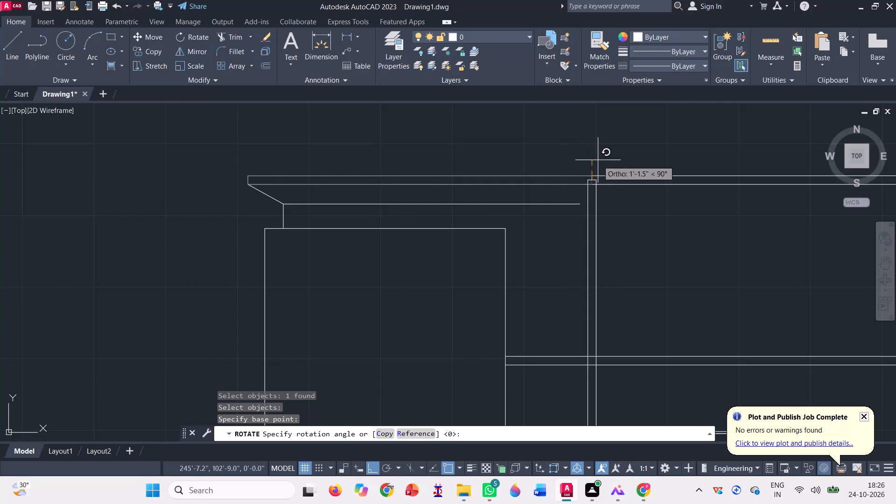
{"action": "left_click", "coordinate": [598, 159]}
{"action": "scroll", "coordinate": [494, 163], "scroll_direction": "down", "scroll_amount": 2}
{"action": "scroll", "coordinate": [521, 195], "scroll_direction": "up", "scroll_amount": 1}
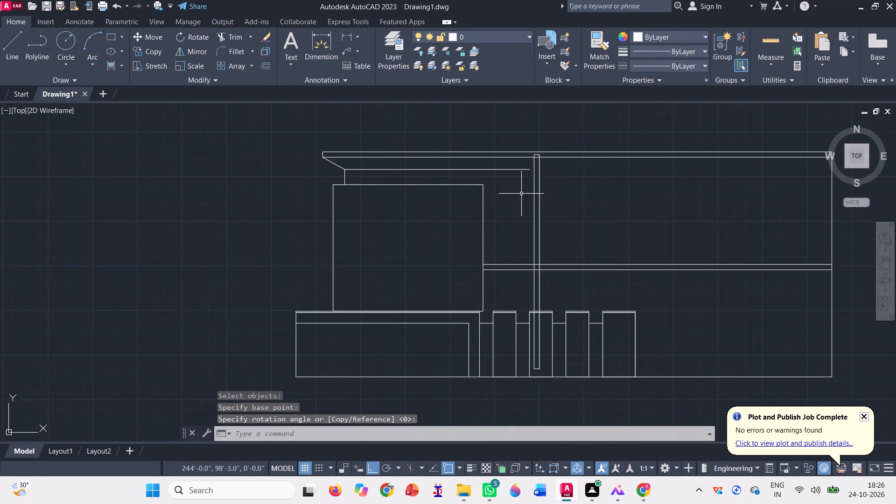
Move the thin upright rectangle left so its left edge meets the free end of the horizontal line.
{"action": "left_click", "coordinate": [152, 38]}
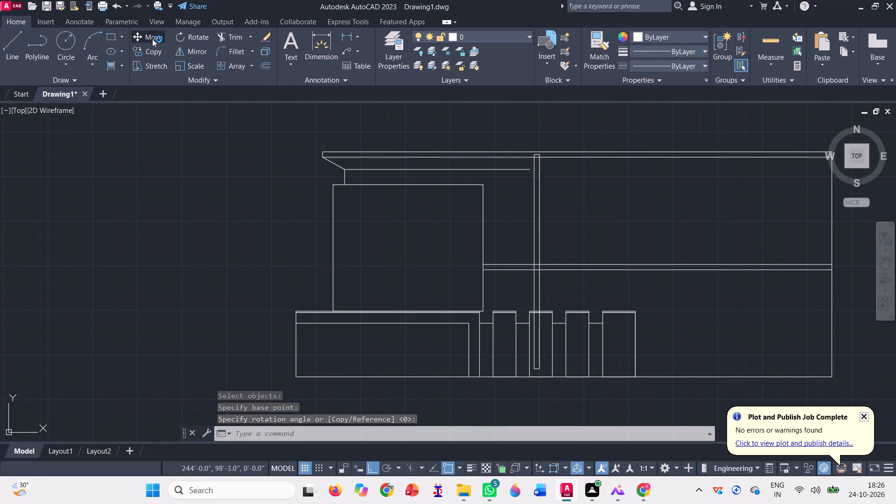
{"action": "left_click", "coordinate": [549, 205]}
{"action": "left_click", "coordinate": [523, 193]}
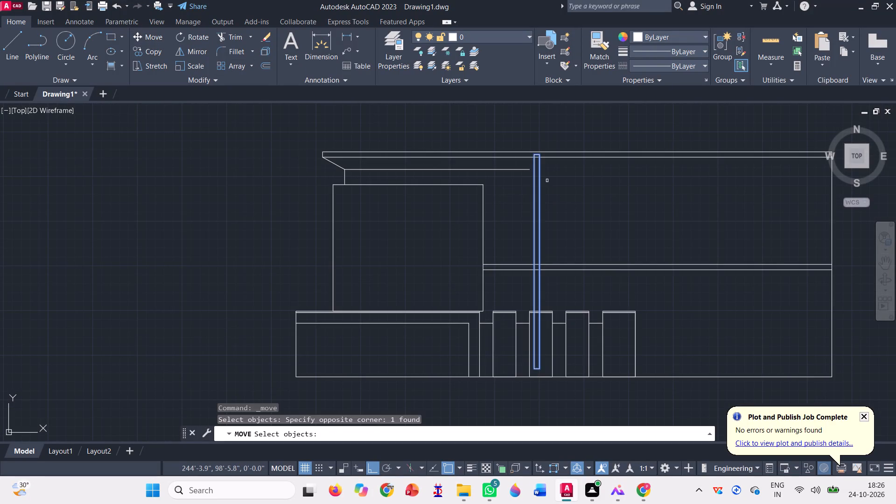
{"action": "key", "text": "space"}
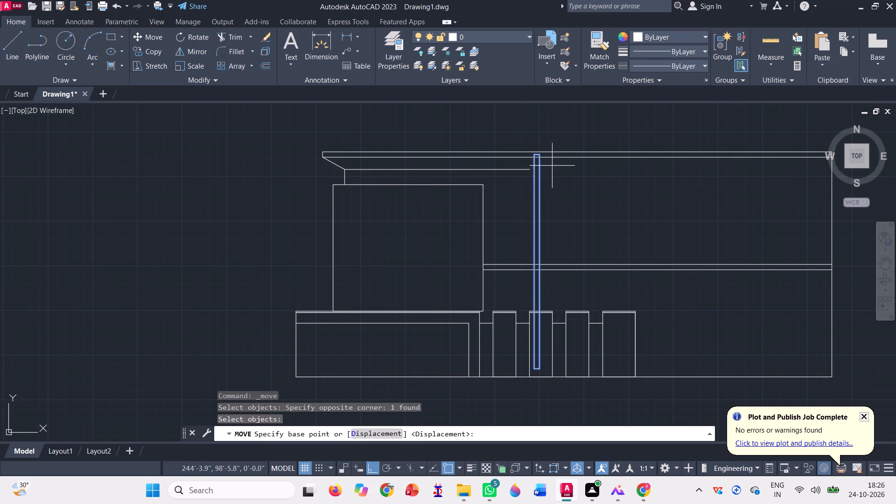
{"action": "scroll", "coordinate": [542, 145], "scroll_direction": "up", "scroll_amount": 3}
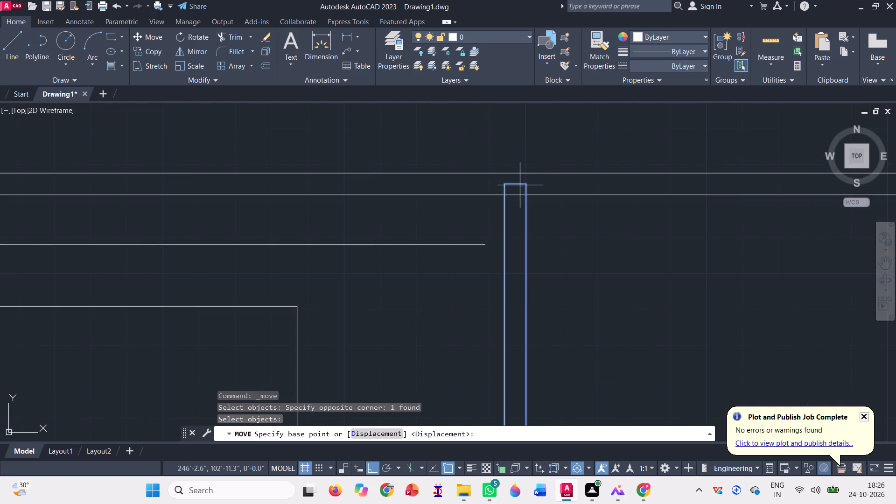
{"action": "left_click", "coordinate": [505, 242]}
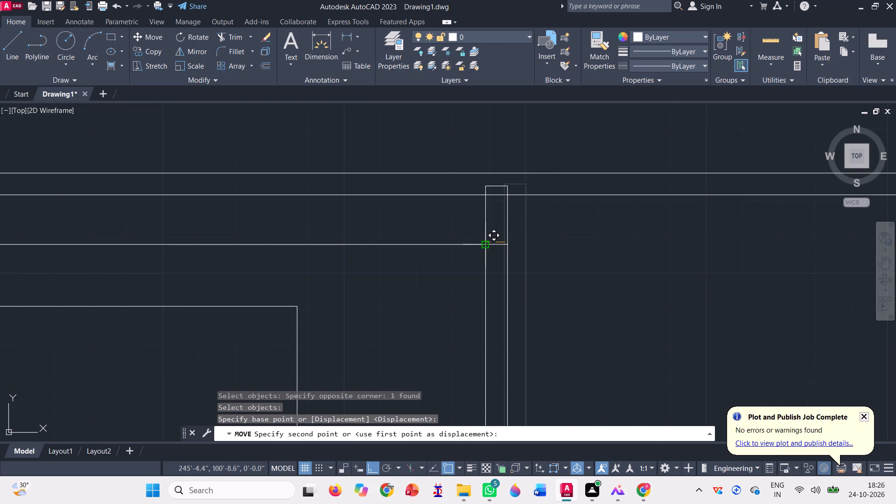
{"action": "left_click", "coordinate": [486, 243]}
{"action": "scroll", "coordinate": [466, 230], "scroll_direction": "down", "scroll_amount": 2}
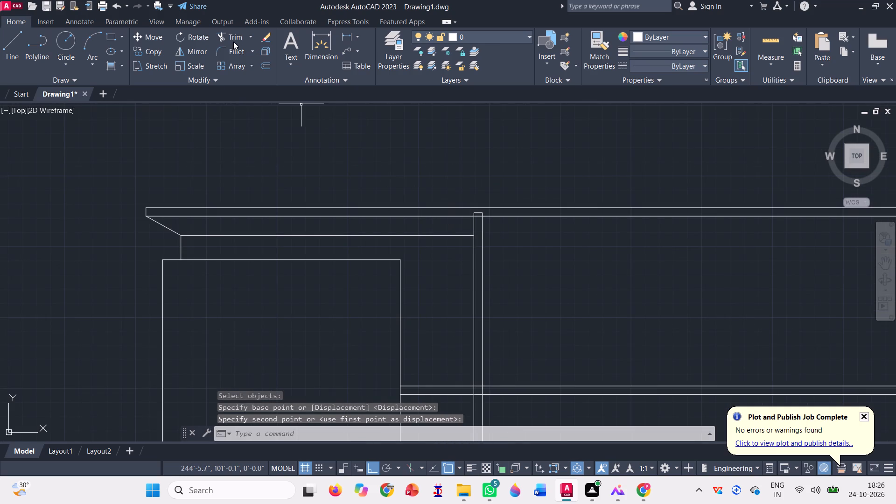
Trim off the top of the thin post where it projects above the lower of the top double lines.
{"action": "left_click", "coordinate": [235, 38]}
{"action": "scroll", "coordinate": [506, 213], "scroll_direction": "up", "scroll_amount": 4}
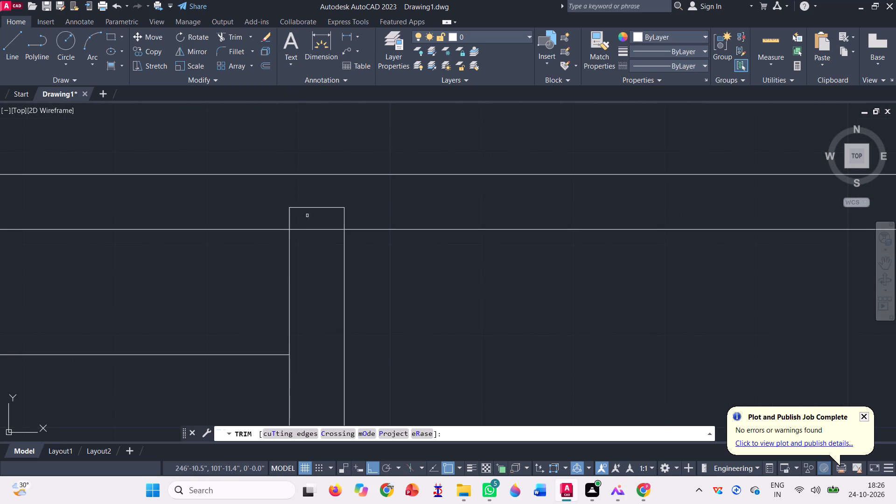
{"action": "left_click", "coordinate": [274, 212]}
{"action": "left_click", "coordinate": [378, 203]}
{"action": "left_click_drag", "start_coordinate": [336, 215], "coordinate": [340, 216]}
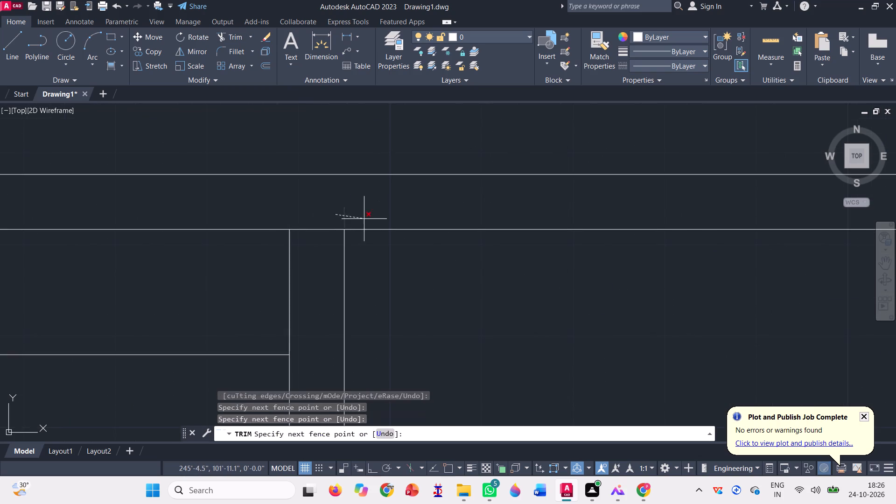
{"action": "left_click", "coordinate": [364, 219]}
Trim the post section between the middle double lines and the cap of the second narrow upright rectangle.
{"action": "scroll", "coordinate": [340, 193], "scroll_direction": "down", "scroll_amount": 5}
{"action": "scroll", "coordinate": [340, 328], "scroll_direction": "up", "scroll_amount": 3}
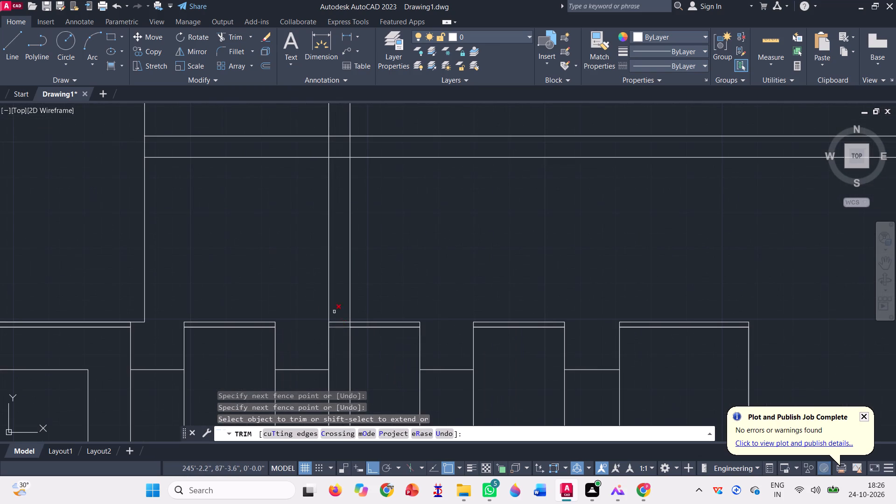
{"action": "left_click", "coordinate": [306, 264]}
{"action": "left_click", "coordinate": [418, 262]}
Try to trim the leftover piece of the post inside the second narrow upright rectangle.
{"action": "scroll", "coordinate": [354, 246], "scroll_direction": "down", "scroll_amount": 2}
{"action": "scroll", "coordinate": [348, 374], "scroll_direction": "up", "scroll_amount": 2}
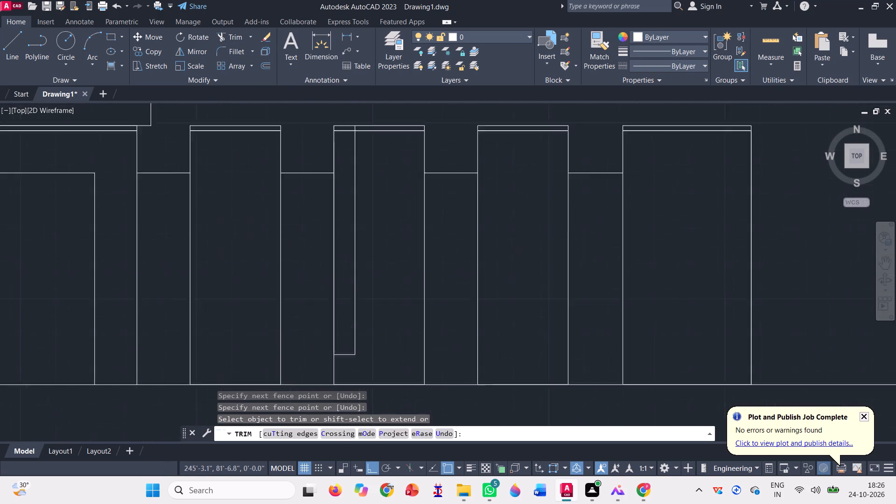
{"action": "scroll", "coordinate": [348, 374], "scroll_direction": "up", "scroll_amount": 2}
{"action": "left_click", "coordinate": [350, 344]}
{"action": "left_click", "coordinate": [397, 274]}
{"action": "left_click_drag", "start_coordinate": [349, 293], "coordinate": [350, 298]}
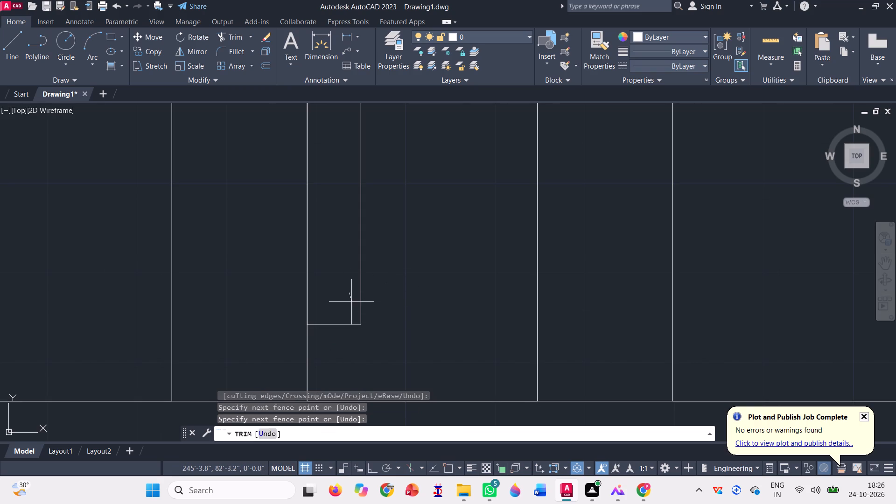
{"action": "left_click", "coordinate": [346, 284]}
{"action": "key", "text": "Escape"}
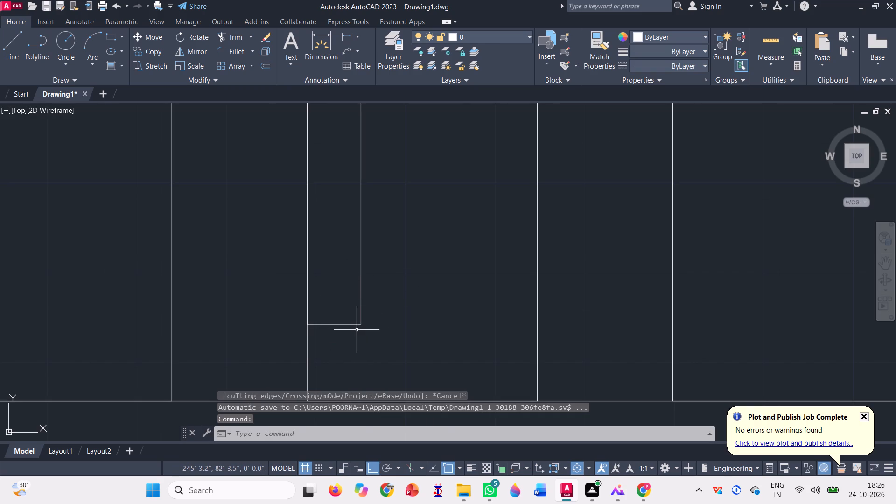
Erase the leftover piece of the post inside the second narrow upright rectangle.
{"action": "left_click", "coordinate": [357, 333]}
{"action": "left_click", "coordinate": [350, 310]}
{"action": "scroll", "coordinate": [371, 324], "scroll_direction": "down", "scroll_amount": 4}
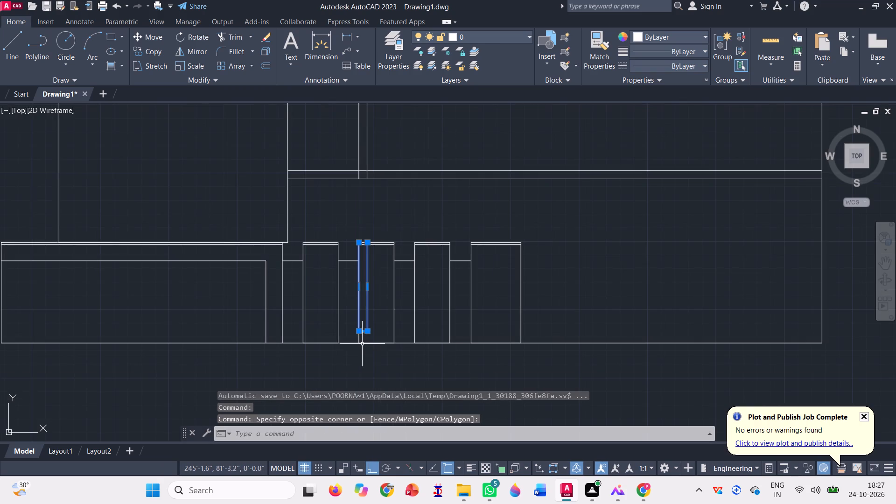
{"action": "key", "text": "Delete"}
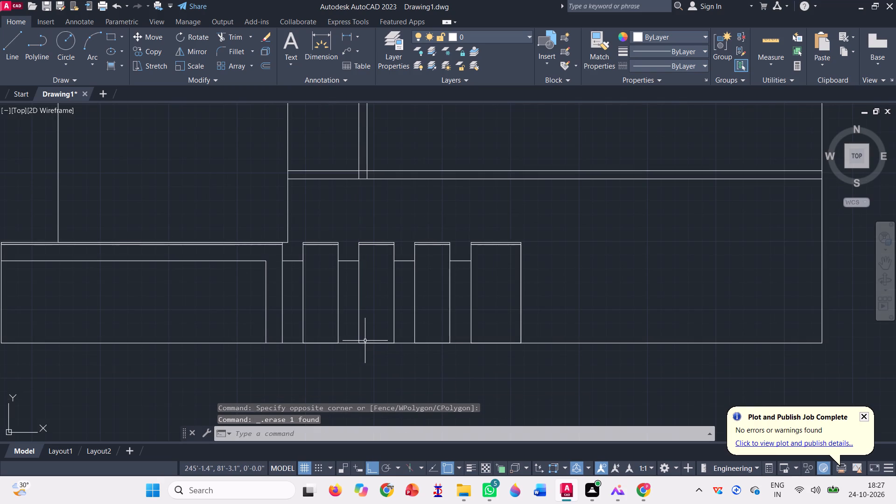
Draw a horizontal line about 14' long across the large rectangle, roughly a third of the way up.
{"action": "scroll", "coordinate": [350, 350], "scroll_direction": "down", "scroll_amount": 1}
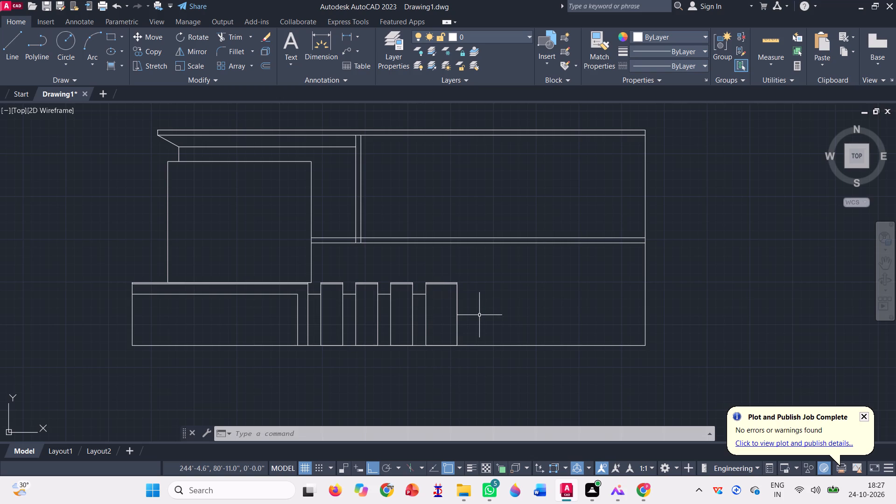
{"action": "scroll", "coordinate": [472, 328], "scroll_direction": "down", "scroll_amount": 1}
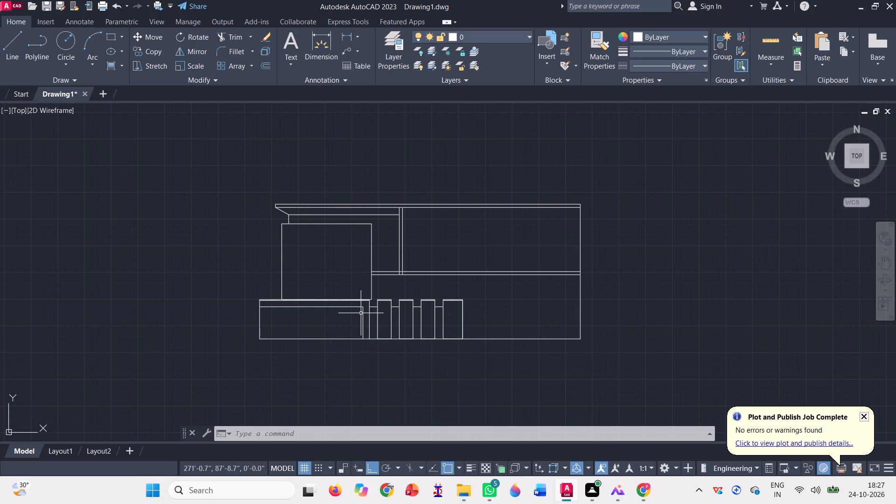
{"action": "left_click", "coordinate": [11, 47]}
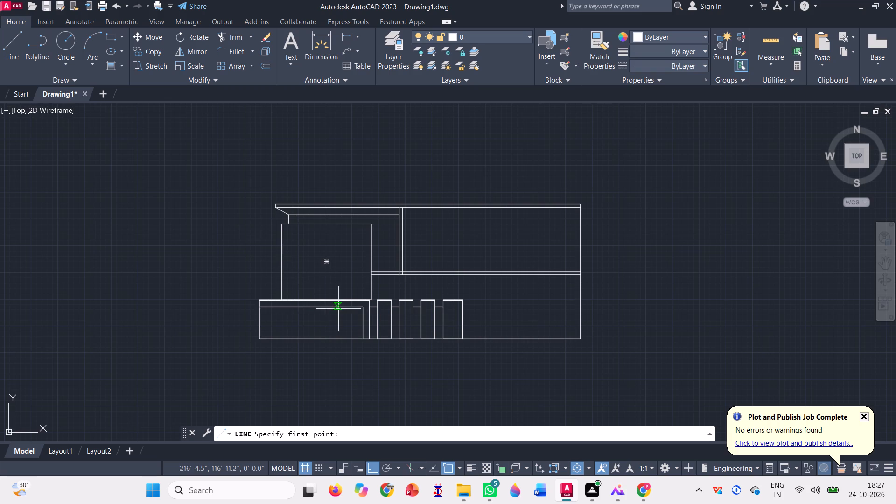
{"action": "scroll", "coordinate": [339, 308], "scroll_direction": "up", "scroll_amount": 1}
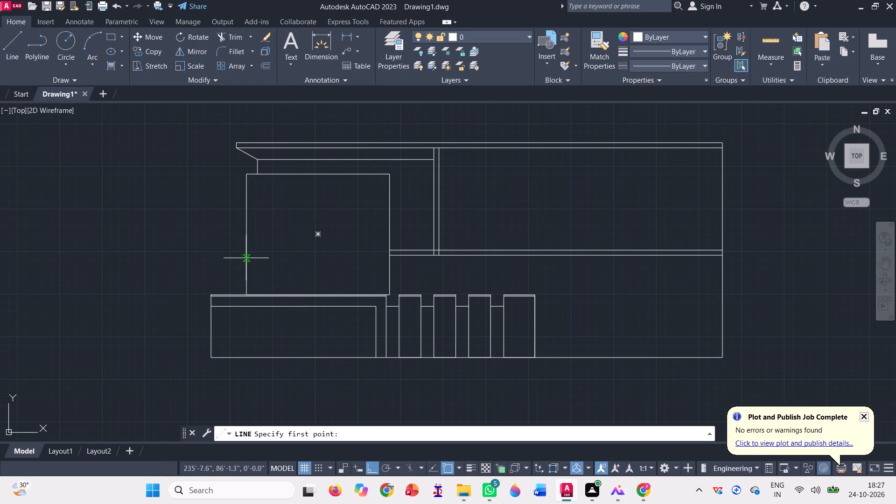
{"action": "left_click", "coordinate": [246, 258]}
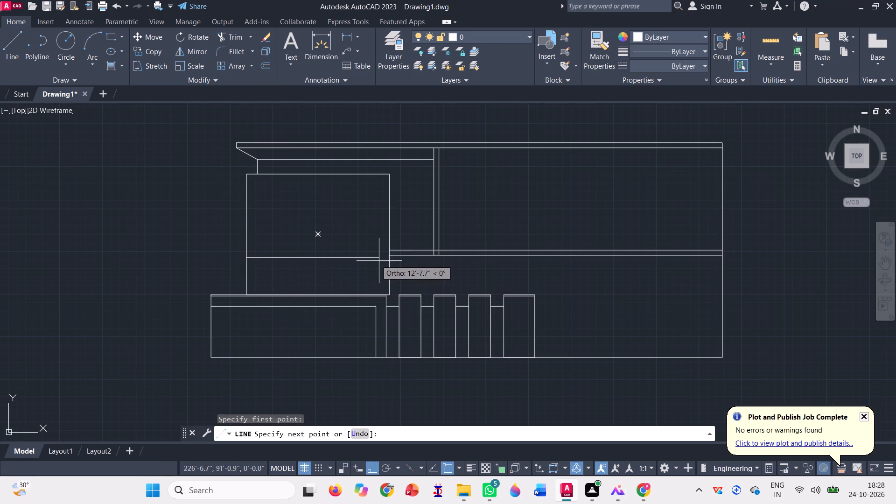
{"action": "scroll", "coordinate": [390, 261], "scroll_direction": "up", "scroll_amount": 2}
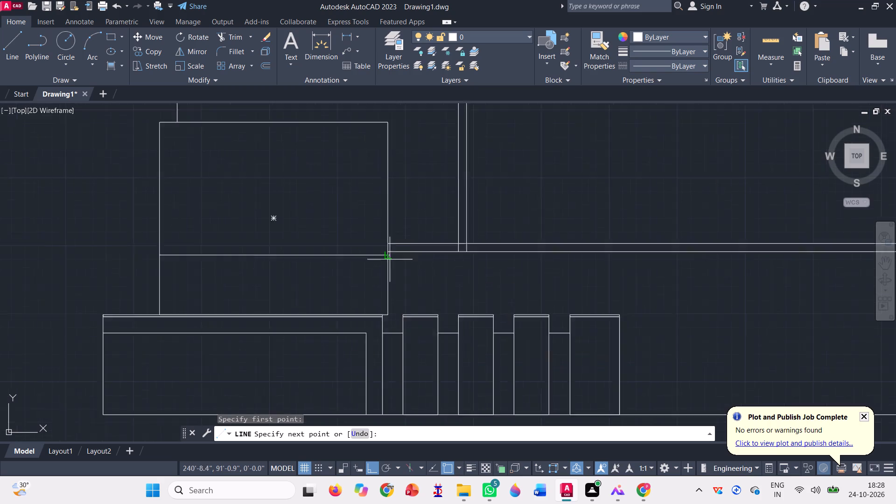
{"action": "scroll", "coordinate": [390, 259], "scroll_direction": "up", "scroll_amount": 1}
{"action": "left_click", "coordinate": [380, 245]}
{"action": "scroll", "coordinate": [358, 280], "scroll_direction": "down", "scroll_amount": 3}
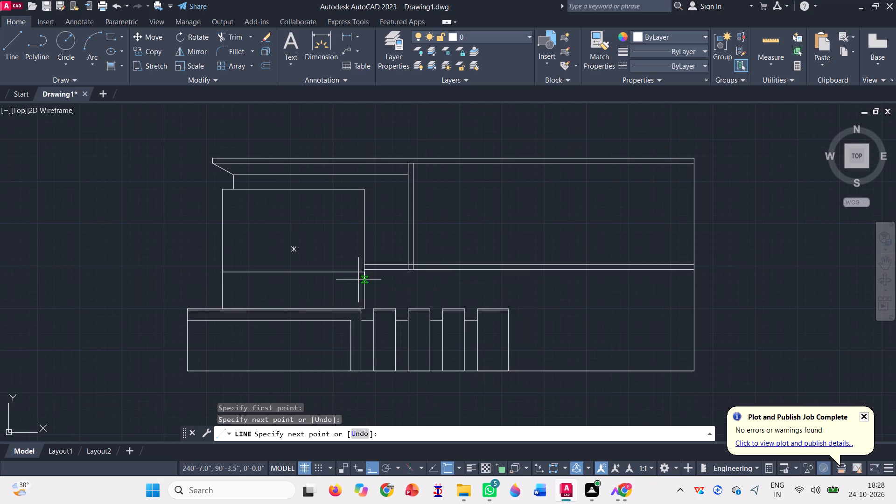
{"action": "key", "text": "space"}
Copy the horizontal dividing line about 5' straight up within the large rectangle.
{"action": "type", "text": "co"}
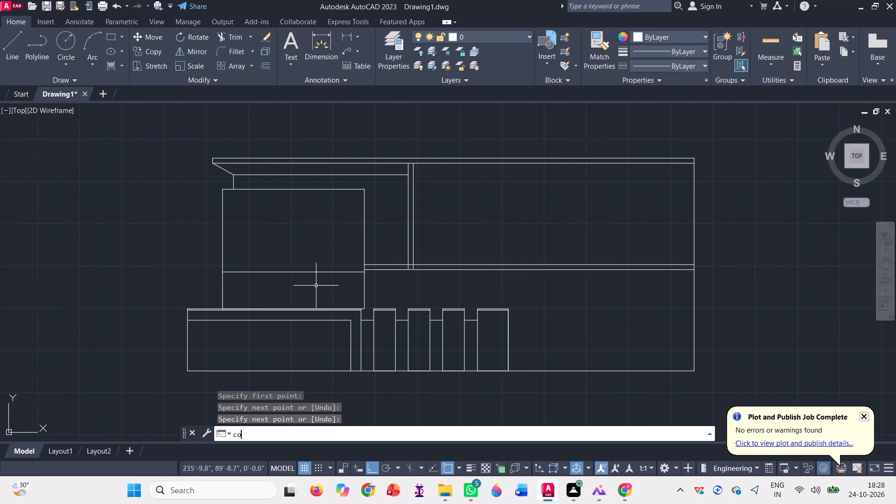
{"action": "key", "text": "space"}
{"action": "left_click", "coordinate": [325, 277]}
{"action": "left_click", "coordinate": [304, 262]}
{"action": "key", "text": "space"}
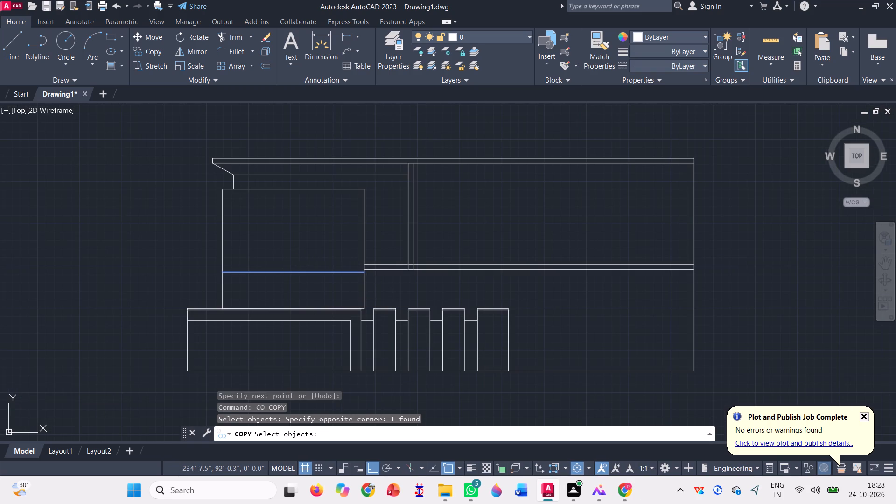
{"action": "left_click", "coordinate": [224, 272]}
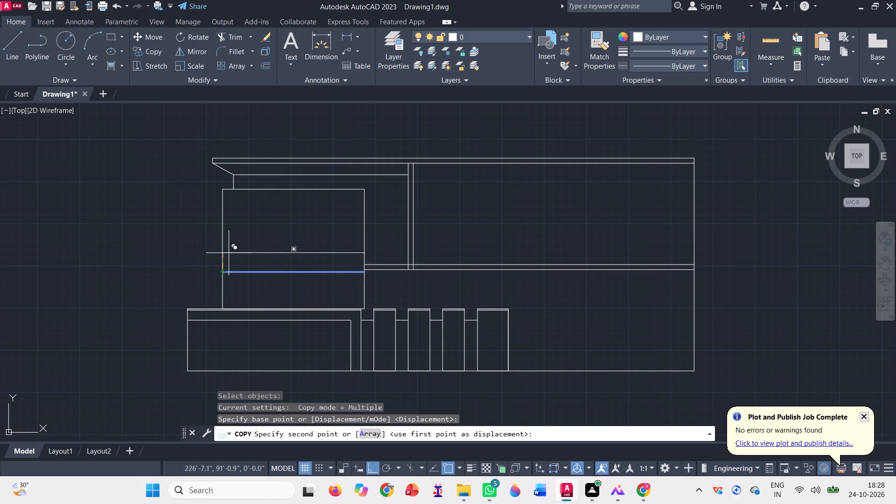
{"action": "left_click", "coordinate": [224, 221]}
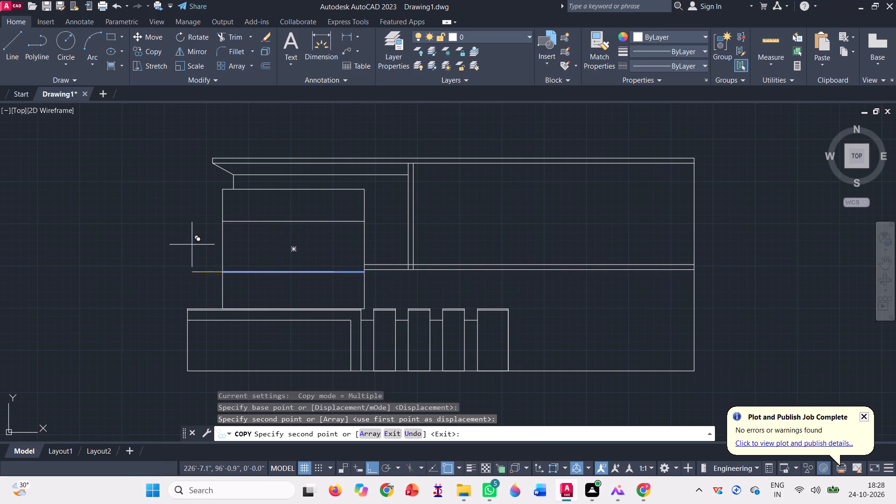
{"action": "key", "text": "space"}
Draw a vertical line through the large rectangle's full height, about 3'-8" from its left edge.
{"action": "key", "text": "l"}
{"action": "key", "text": "Return"}
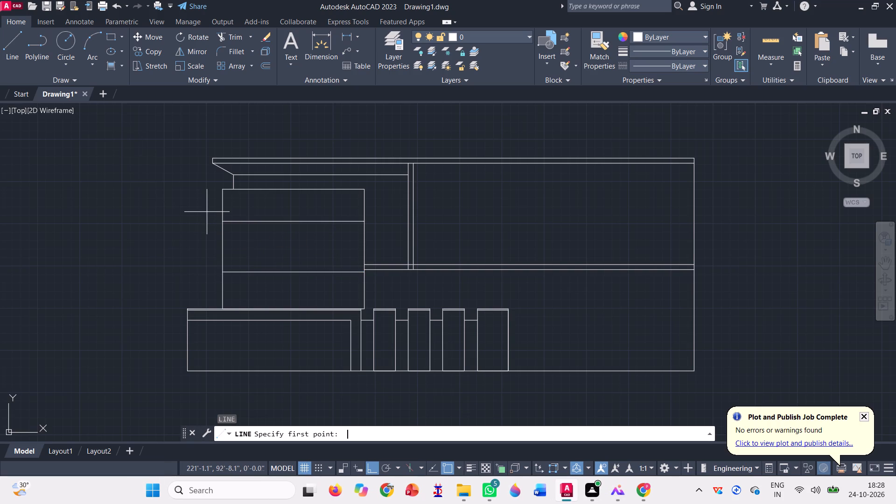
{"action": "left_click", "coordinate": [260, 187]}
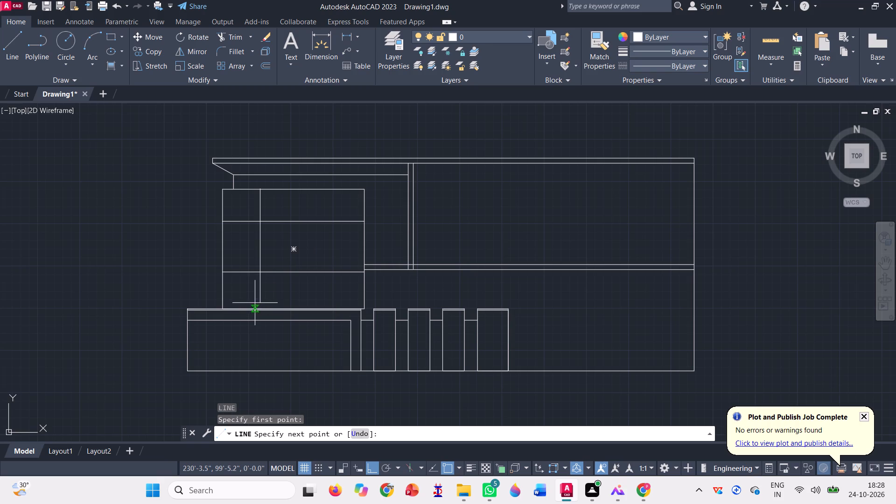
{"action": "left_click", "coordinate": [259, 305]}
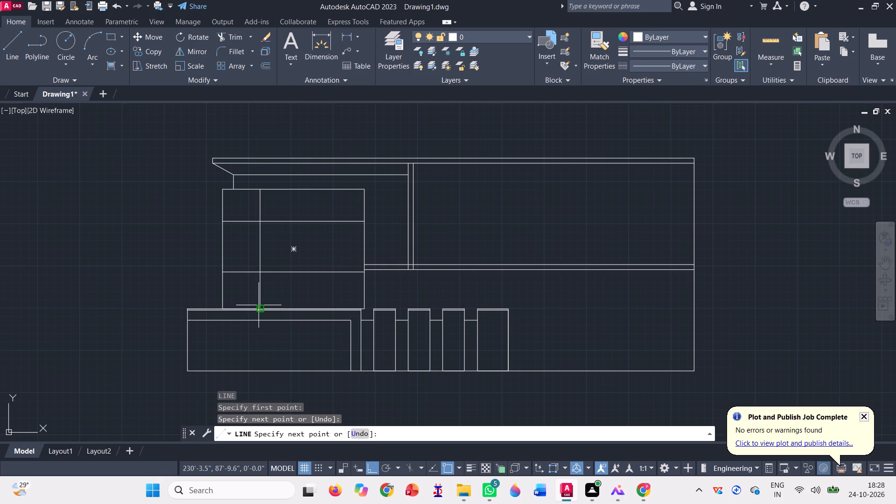
Copy the vertical dividing line about 6'-3" to the right within the large rectangle.
{"action": "left_click", "coordinate": [151, 47]}
{"action": "left_click", "coordinate": [272, 204]}
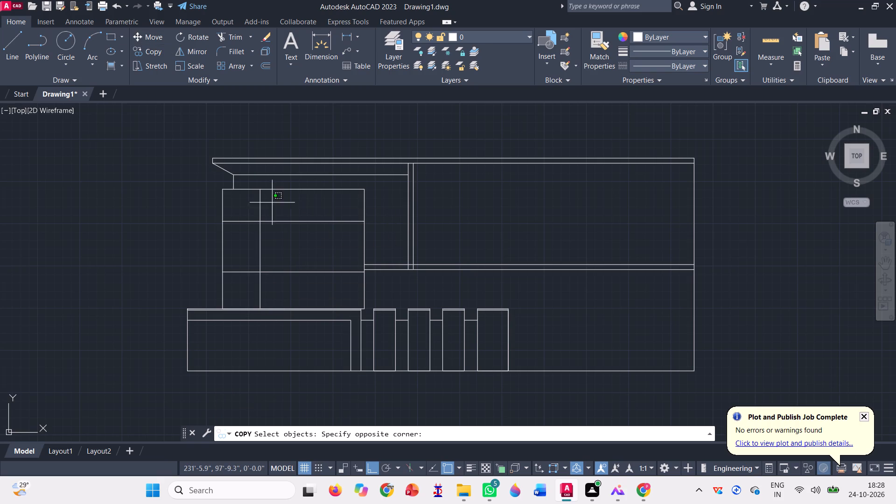
{"action": "left_click", "coordinate": [249, 198]}
{"action": "key", "text": "space"}
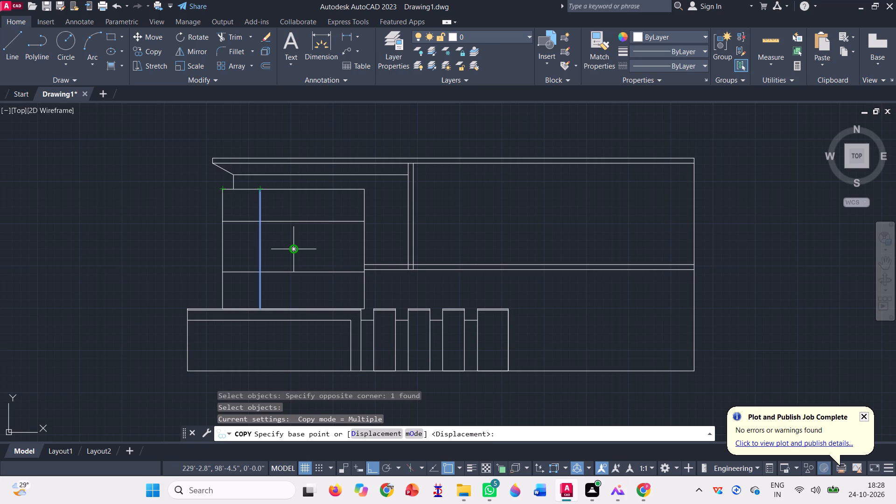
{"action": "left_click", "coordinate": [260, 191]}
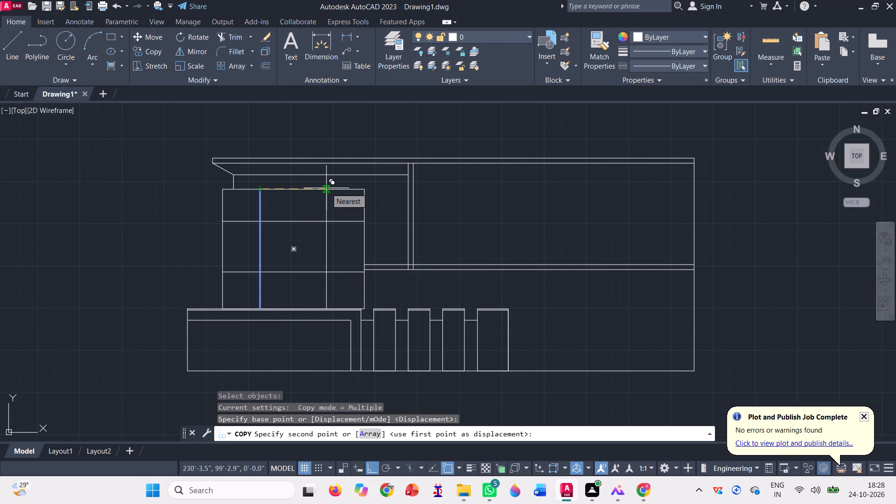
{"action": "left_click", "coordinate": [323, 188]}
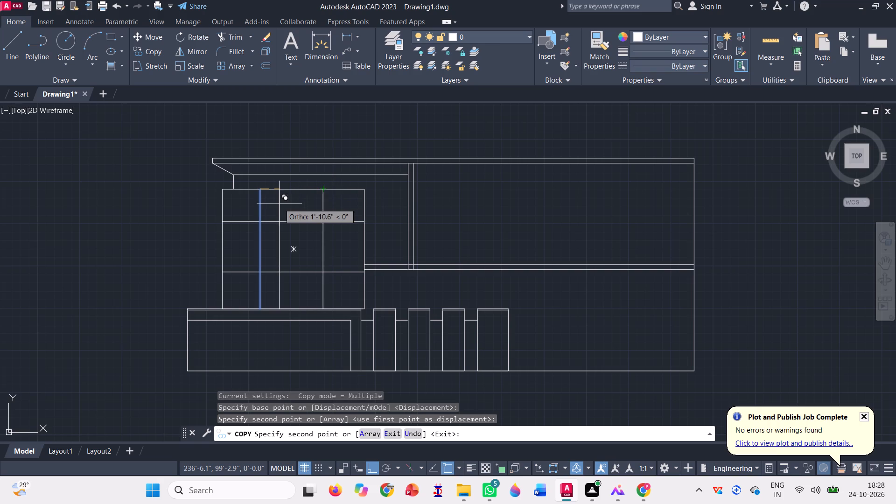
{"action": "key", "text": "space"}
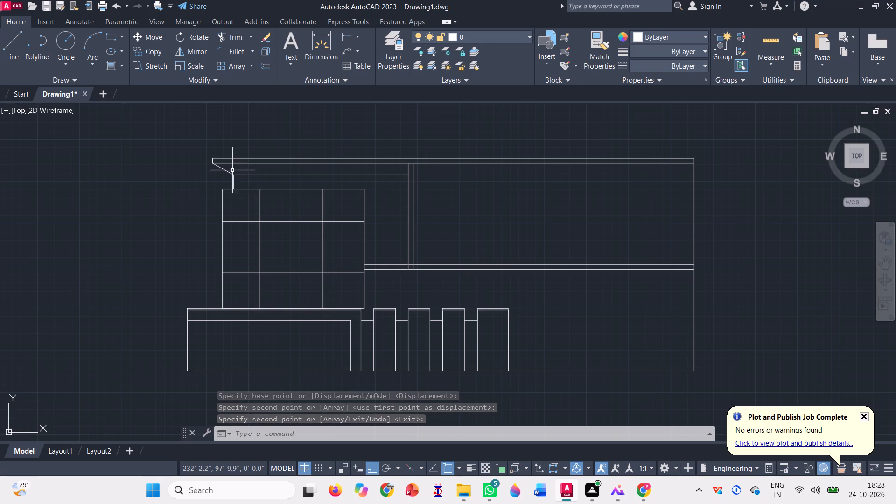
Draw a rectangle about 2' high across the full width of the grid's bottom middle cell, starting from the cell's base.
{"action": "scroll", "coordinate": [232, 169], "scroll_direction": "down", "scroll_amount": 1}
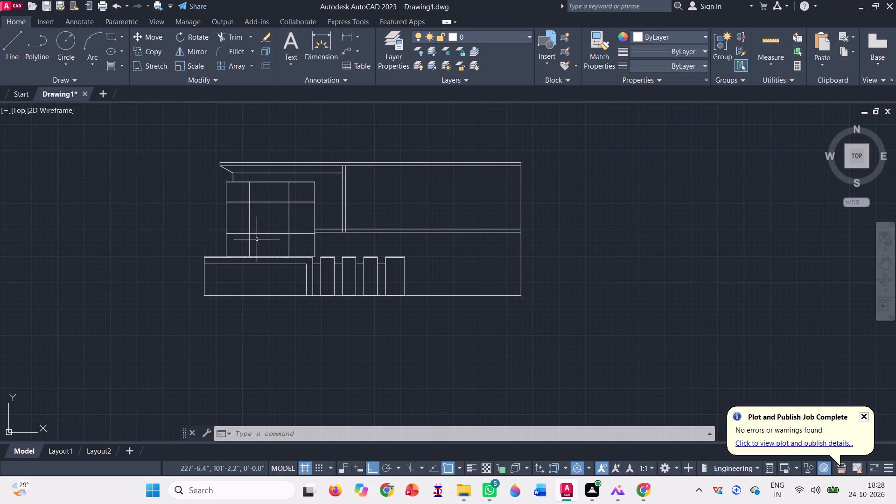
{"action": "scroll", "coordinate": [257, 238], "scroll_direction": "up", "scroll_amount": 1}
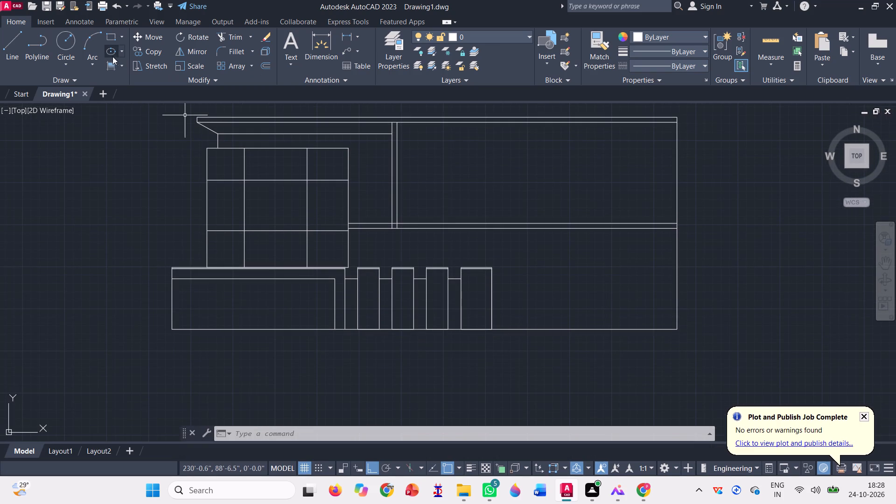
{"action": "left_click", "coordinate": [111, 33]}
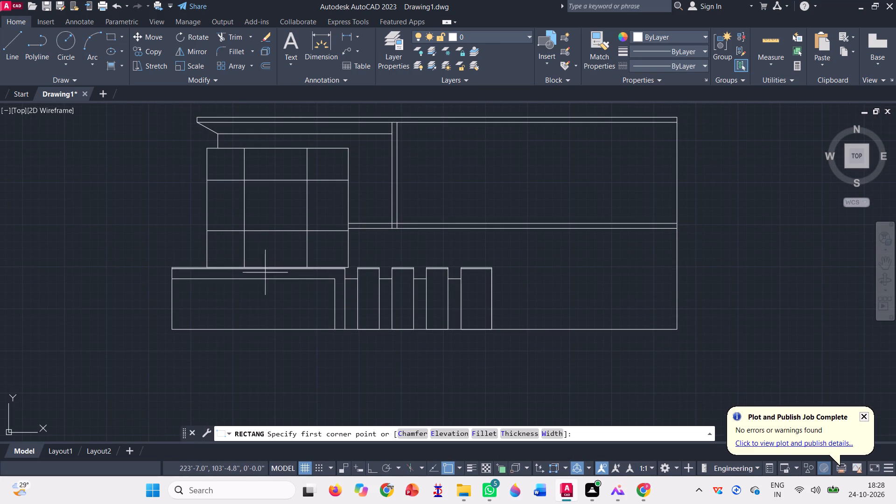
{"action": "scroll", "coordinate": [309, 301], "scroll_direction": "up", "scroll_amount": 2}
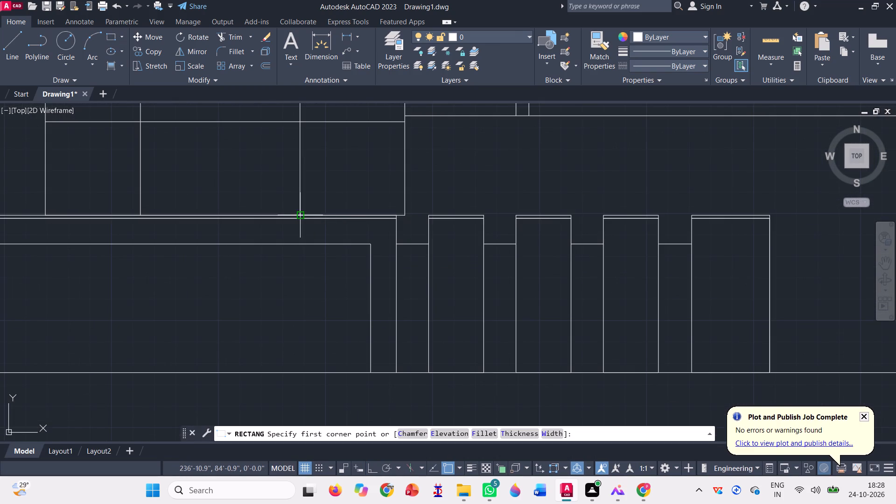
{"action": "left_click", "coordinate": [299, 211]}
{"action": "scroll", "coordinate": [303, 253], "scroll_direction": "down", "scroll_amount": 1}
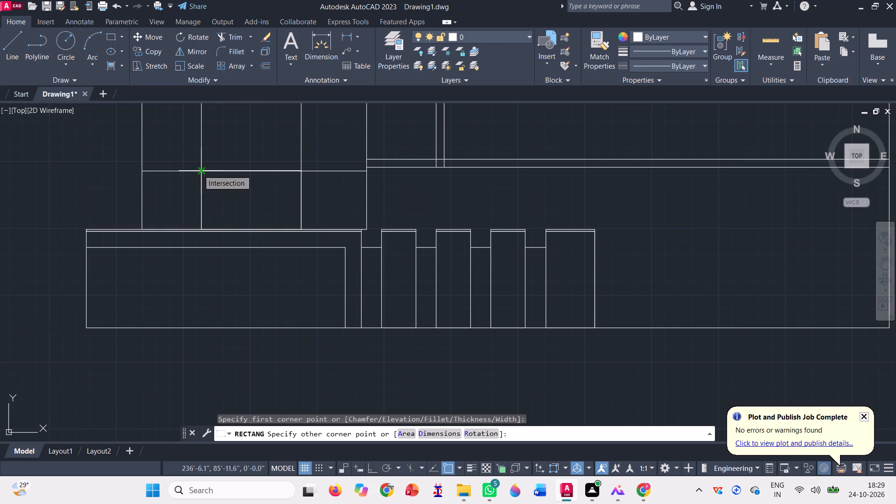
{"action": "scroll", "coordinate": [198, 170], "scroll_direction": "down", "scroll_amount": 1}
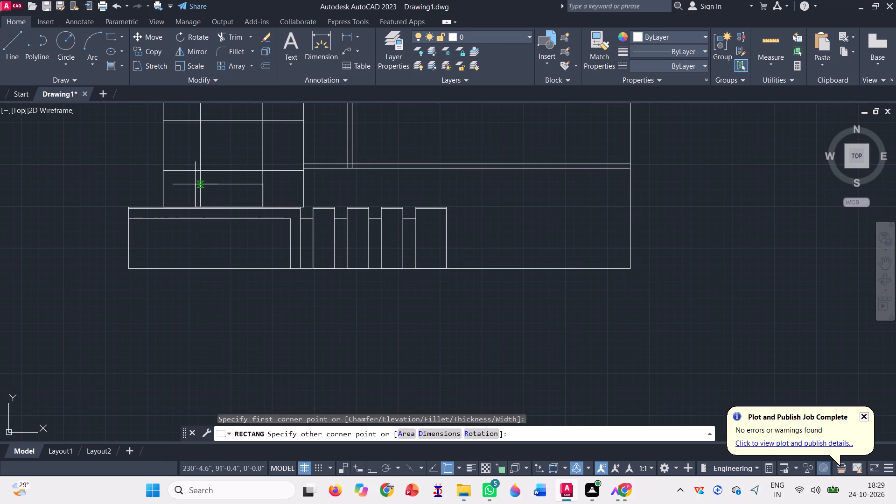
{"action": "scroll", "coordinate": [197, 189], "scroll_direction": "down", "scroll_amount": 1}
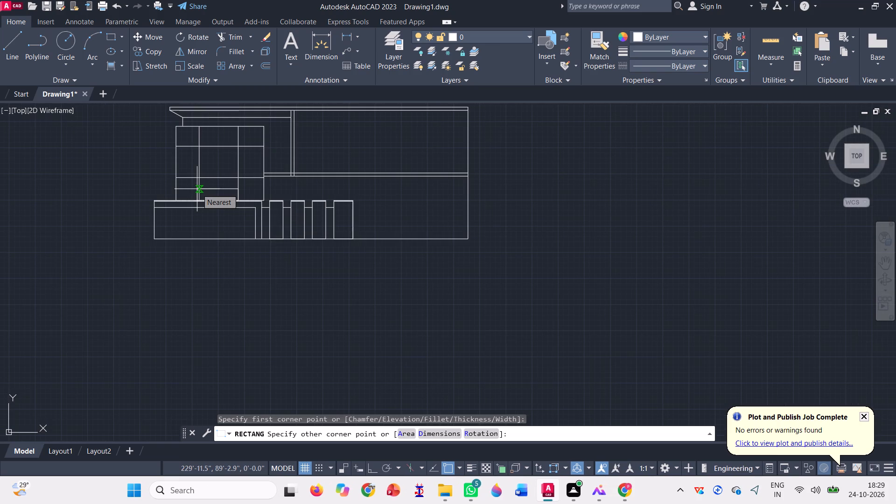
{"action": "scroll", "coordinate": [197, 189], "scroll_direction": "up", "scroll_amount": 2}
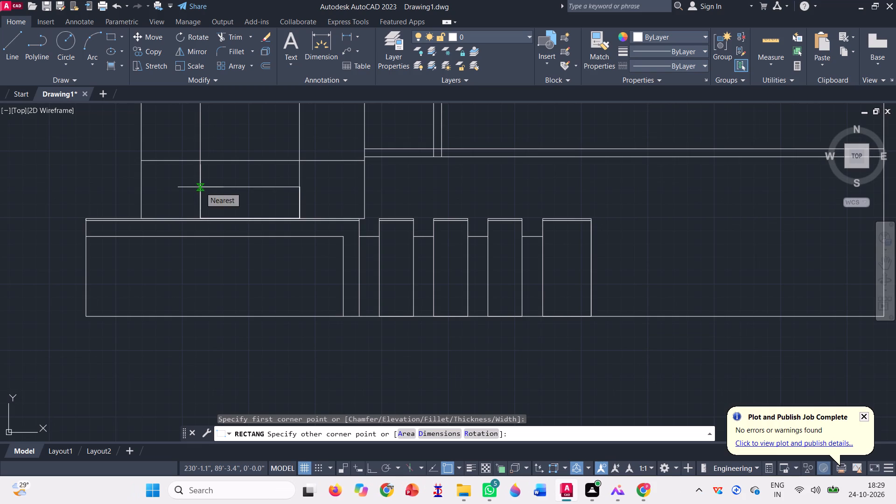
{"action": "left_click", "coordinate": [200, 187]}
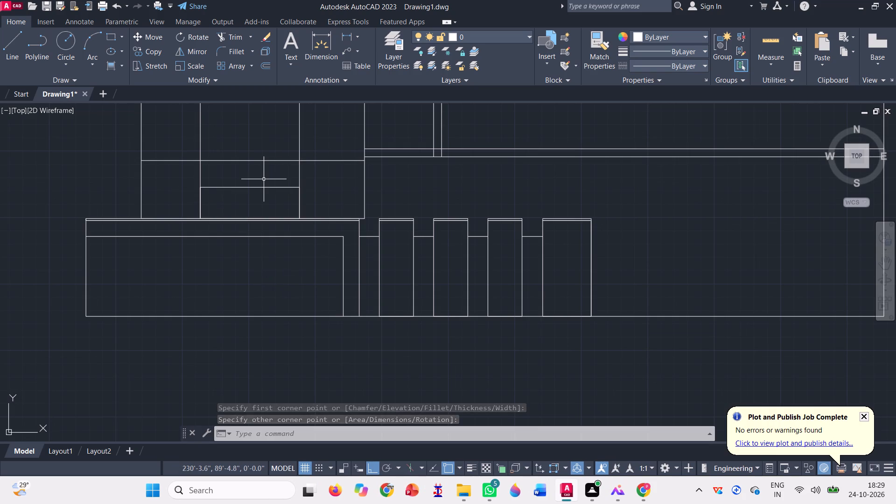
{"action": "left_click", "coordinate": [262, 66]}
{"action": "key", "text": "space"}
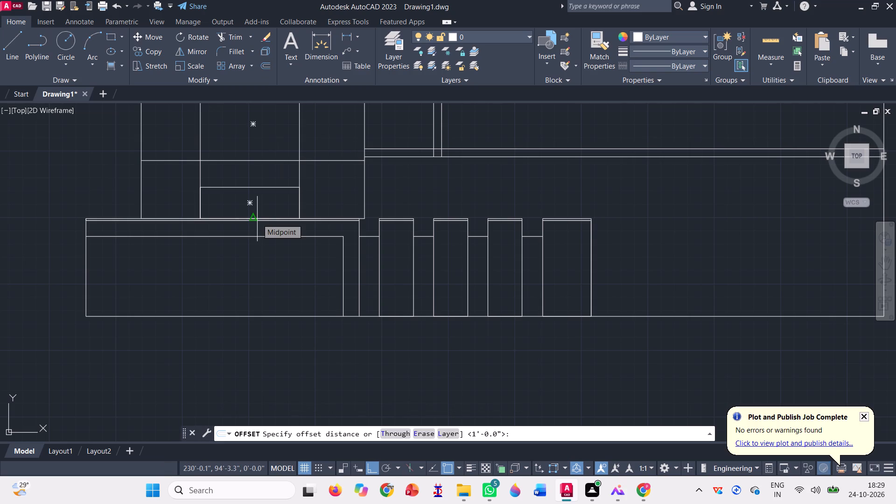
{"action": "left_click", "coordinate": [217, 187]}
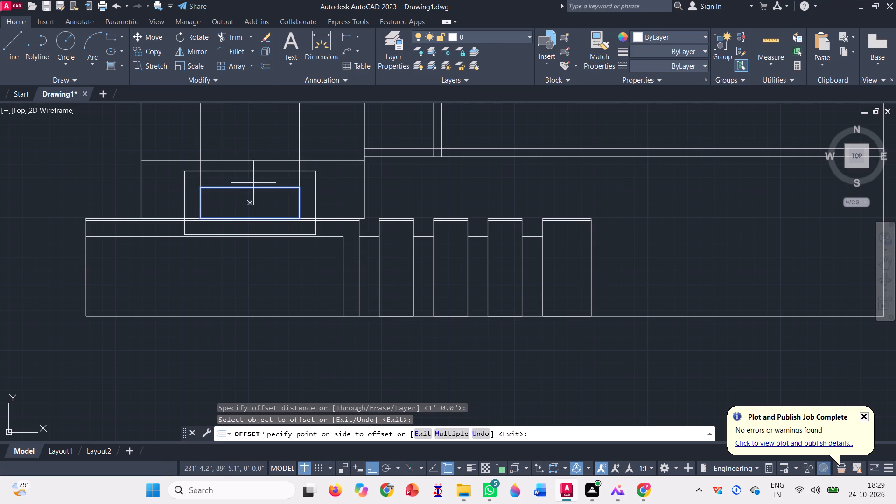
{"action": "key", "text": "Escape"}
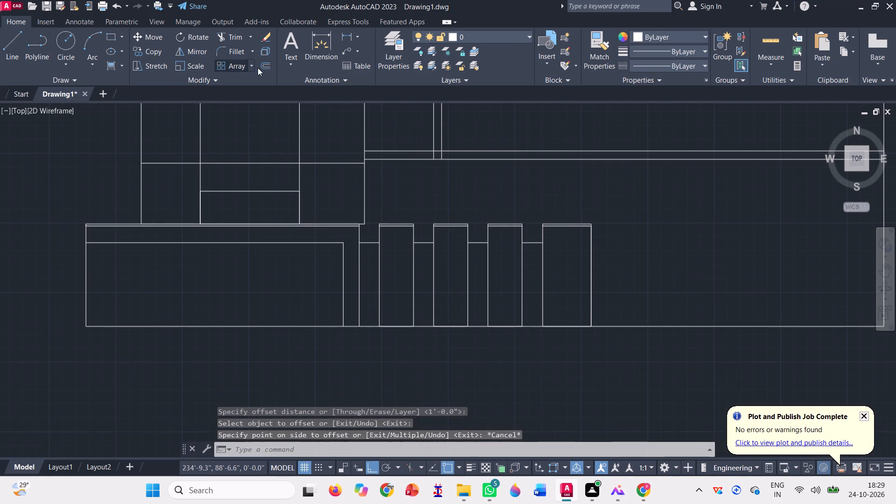
Offset the new rectangle in the bottom middle cell 1" inward to form a window frame.
{"action": "left_click", "coordinate": [265, 64]}
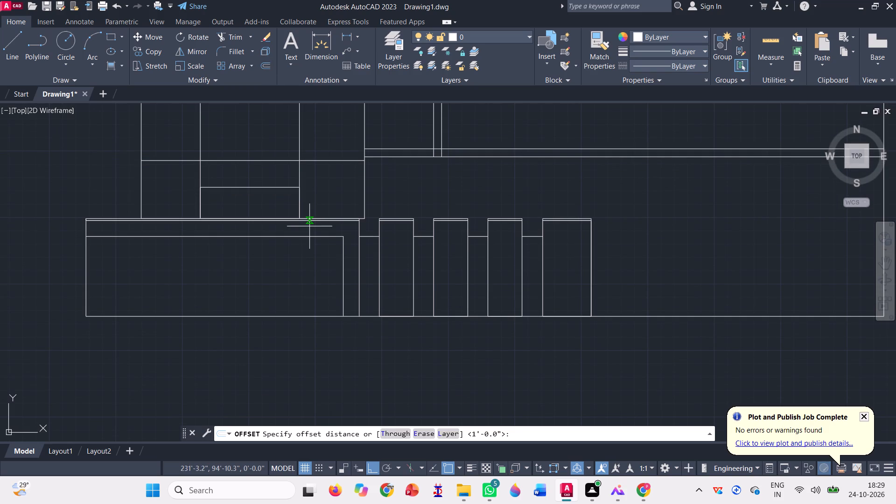
{"action": "type", "text": "0'1\""}
{"action": "key", "text": "Return"}
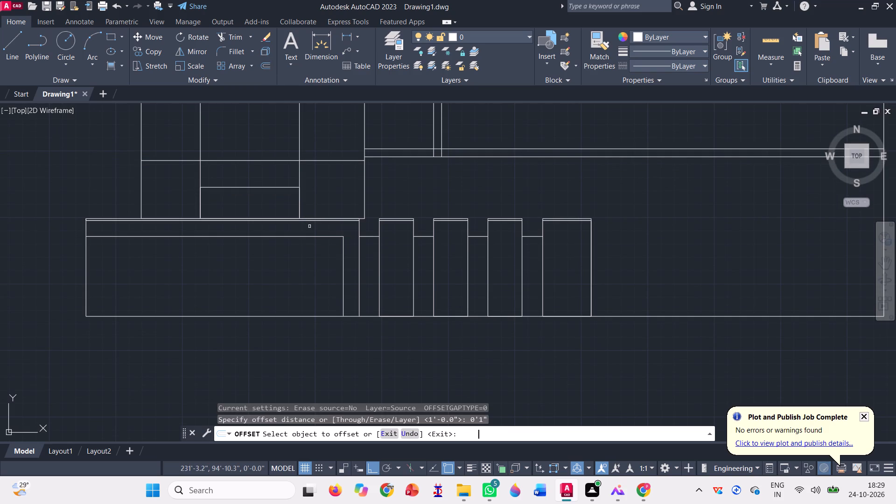
{"action": "scroll", "coordinate": [218, 179], "scroll_direction": "up", "scroll_amount": 1}
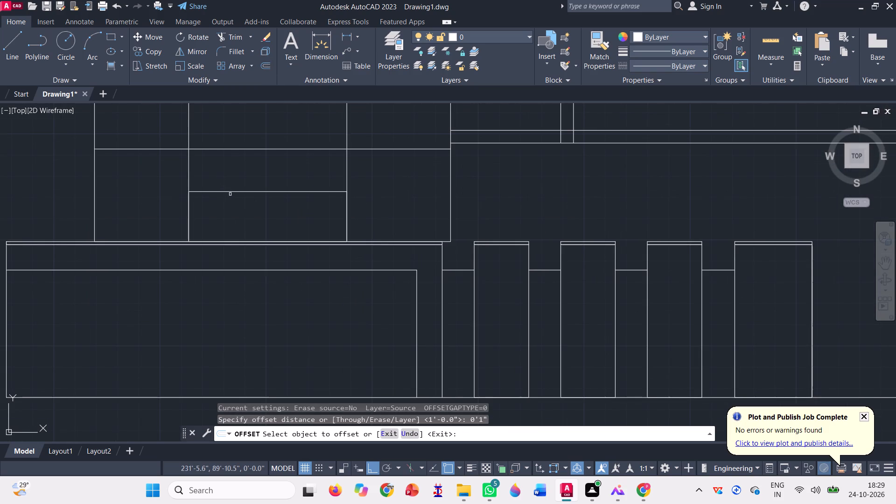
{"action": "left_click", "coordinate": [226, 191]}
{"action": "left_click", "coordinate": [231, 209]}
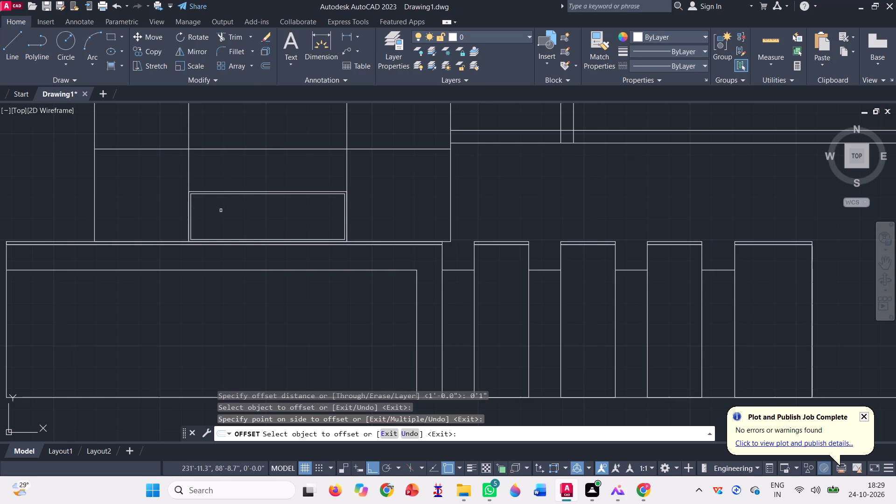
{"action": "key", "text": "Escape"}
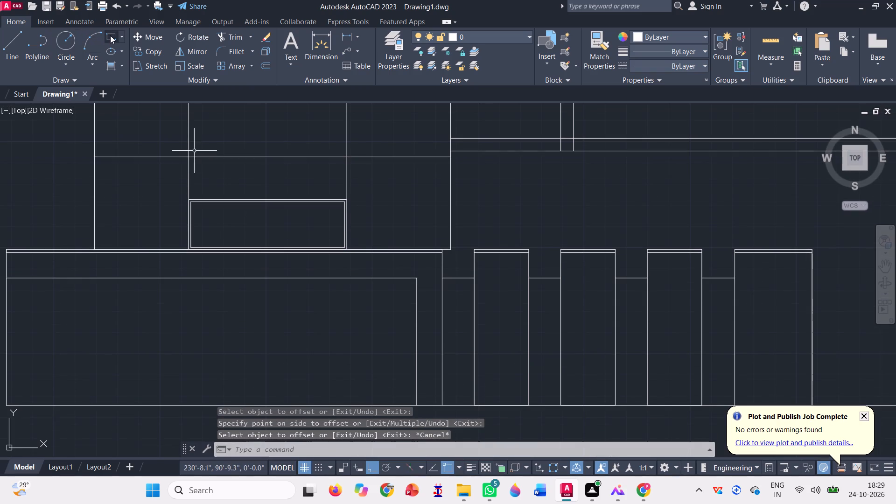
Draw a thin horizontal bar about 0.5" thick across the frame's full width, starting at the midpoint of its left edge.
{"action": "left_click", "coordinate": [110, 35]}
{"action": "scroll", "coordinate": [216, 217], "scroll_direction": "up", "scroll_amount": 2}
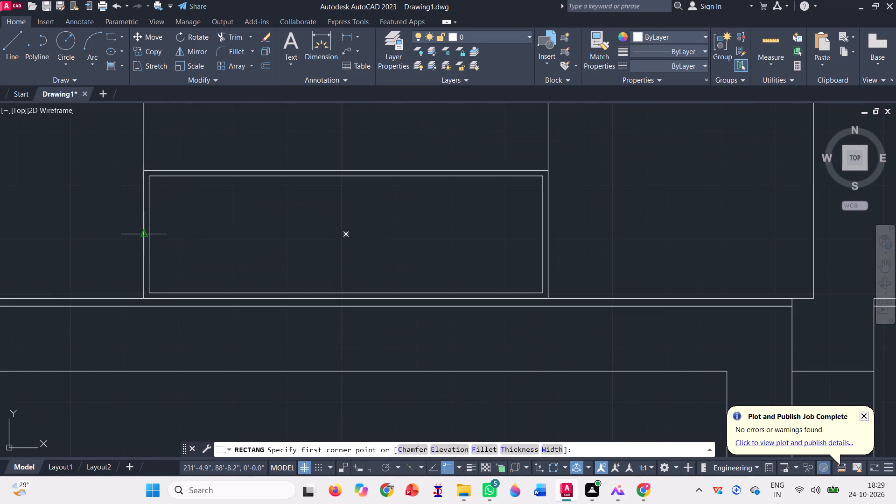
{"action": "left_click", "coordinate": [146, 231]}
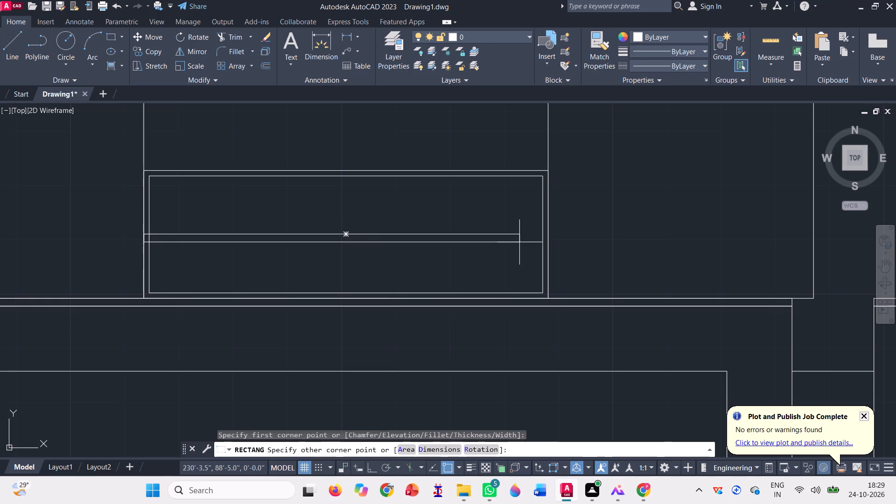
{"action": "scroll", "coordinate": [546, 233], "scroll_direction": "up", "scroll_amount": 2}
{"action": "left_click", "coordinate": [552, 244]}
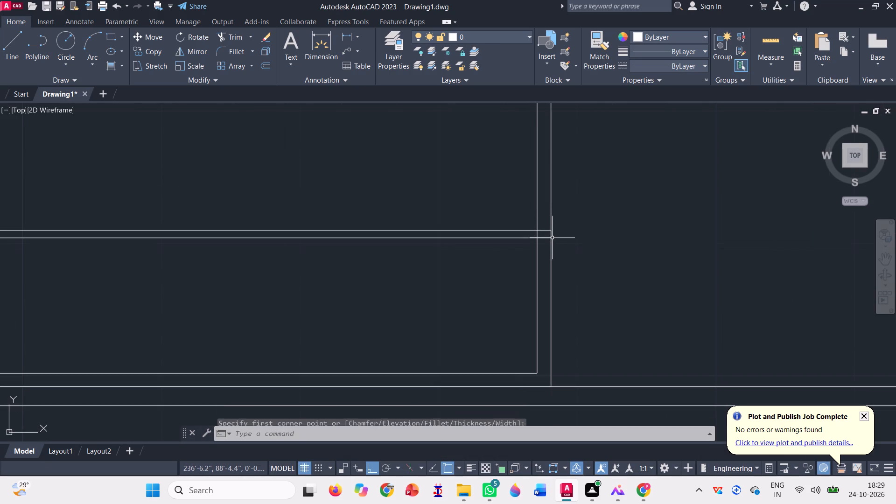
Move the thin horizontal bar up by half its thickness so it is centred on the frame's mid-height.
{"action": "scroll", "coordinate": [522, 256], "scroll_direction": "down", "scroll_amount": 1}
{"action": "scroll", "coordinate": [301, 249], "scroll_direction": "down", "scroll_amount": 2}
{"action": "scroll", "coordinate": [143, 248], "scroll_direction": "up", "scroll_amount": 3}
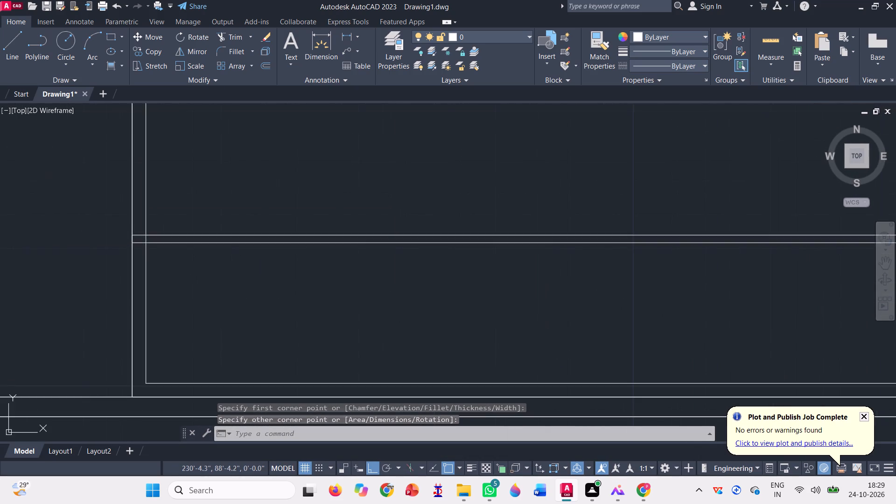
{"action": "scroll", "coordinate": [143, 246], "scroll_direction": "up", "scroll_amount": 4}
{"action": "left_click", "coordinate": [127, 231]}
{"action": "left_click", "coordinate": [94, 154]}
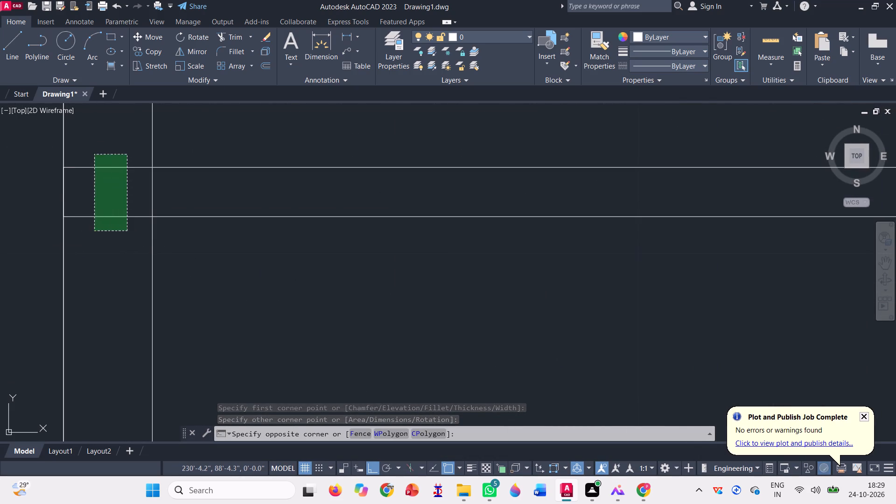
{"action": "type", "text": "m"}
{"action": "key", "text": "space"}
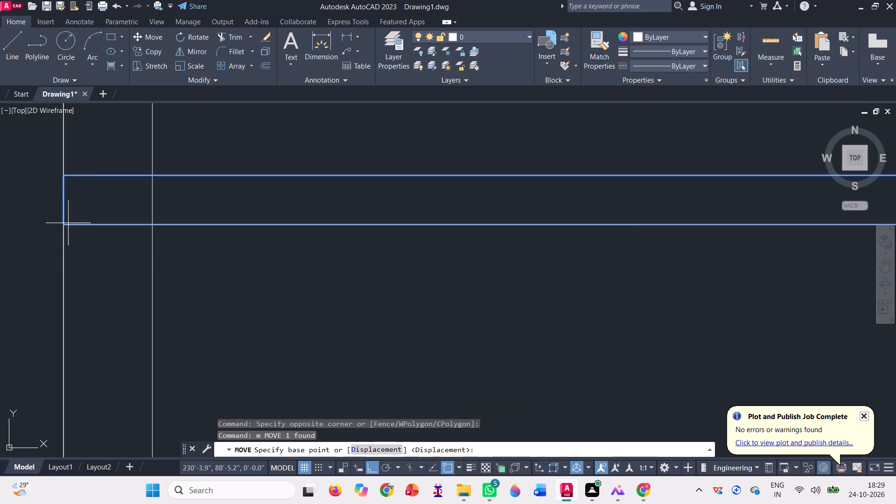
{"action": "left_click", "coordinate": [61, 197]}
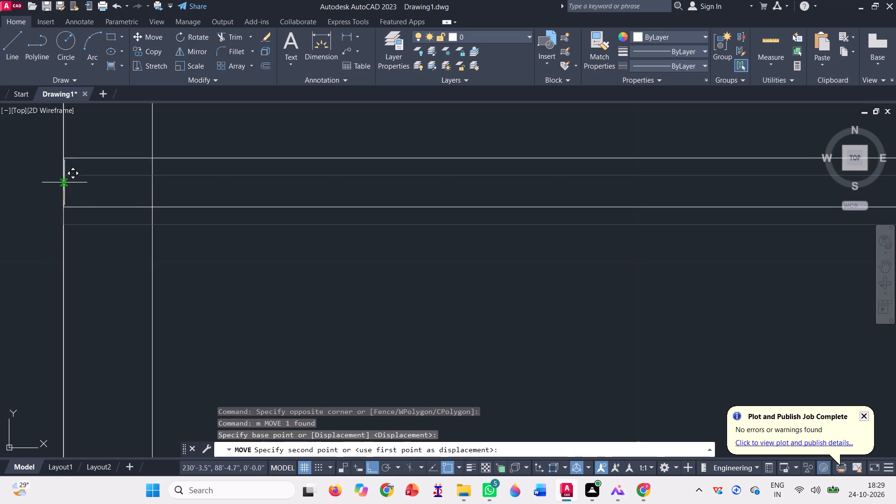
{"action": "left_click", "coordinate": [58, 171]}
Draw a thin vertical bar about 0.6" wide through the frame's full height, about 1' from its left edge.
{"action": "scroll", "coordinate": [81, 200], "scroll_direction": "down", "scroll_amount": 4}
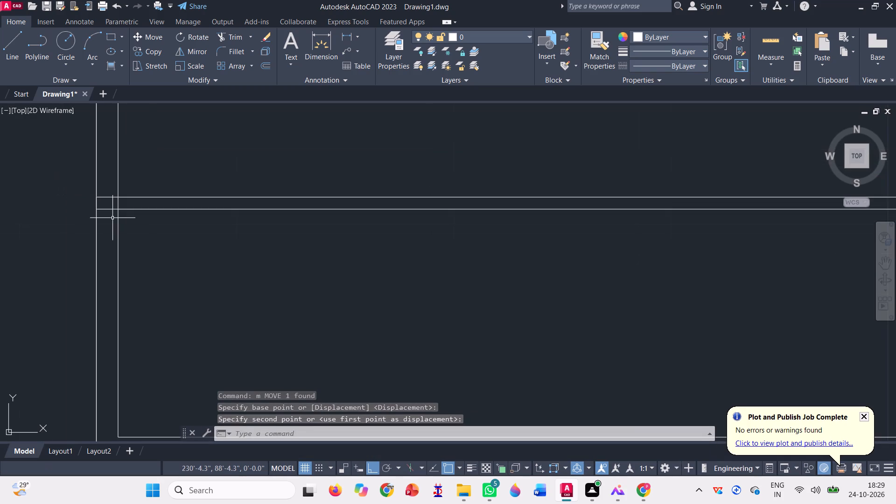
{"action": "scroll", "coordinate": [112, 218], "scroll_direction": "down", "scroll_amount": 2}
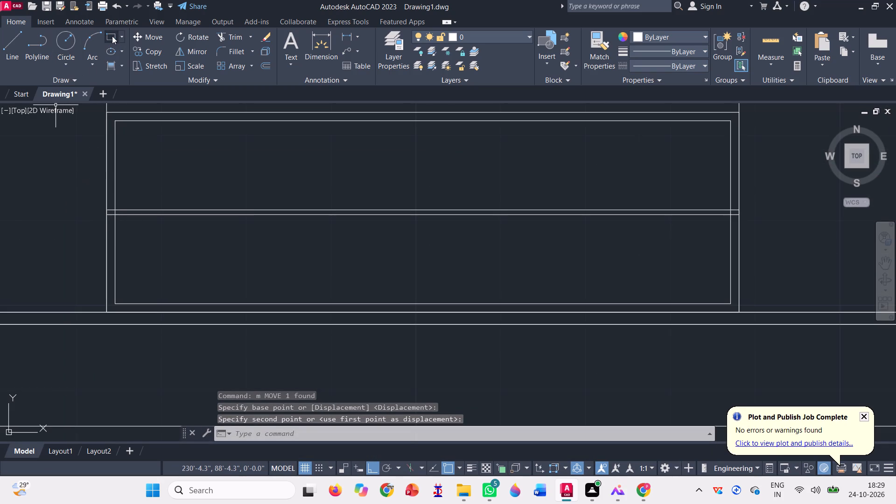
{"action": "left_click", "coordinate": [112, 35]}
{"action": "scroll", "coordinate": [241, 244], "scroll_direction": "down", "scroll_amount": 1}
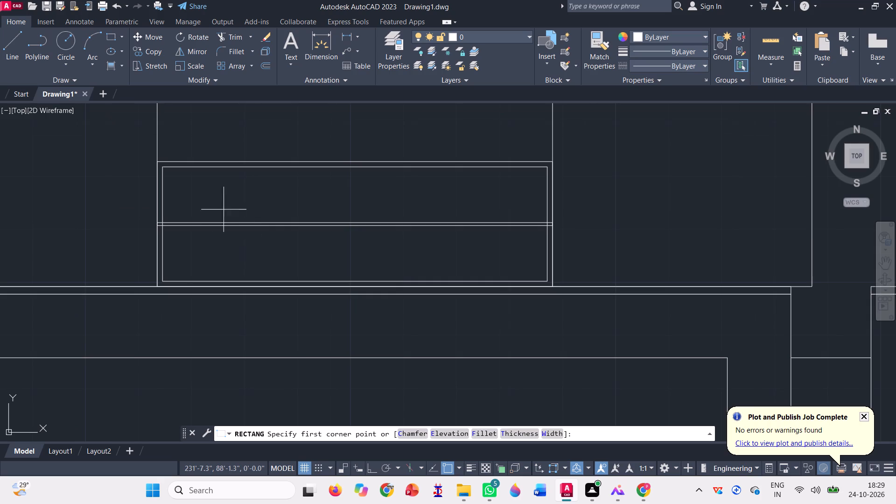
{"action": "scroll", "coordinate": [201, 163], "scroll_direction": "up", "scroll_amount": 3}
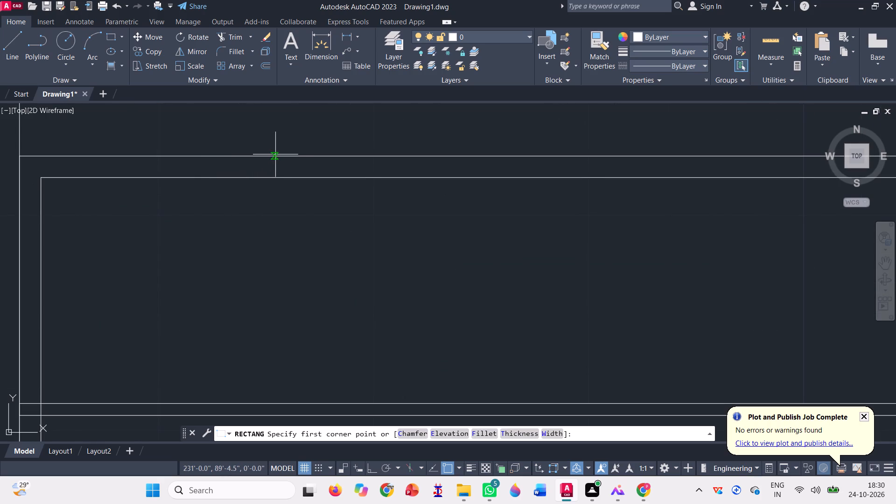
{"action": "left_click", "coordinate": [278, 155]}
{"action": "scroll", "coordinate": [256, 186], "scroll_direction": "down", "scroll_amount": 3}
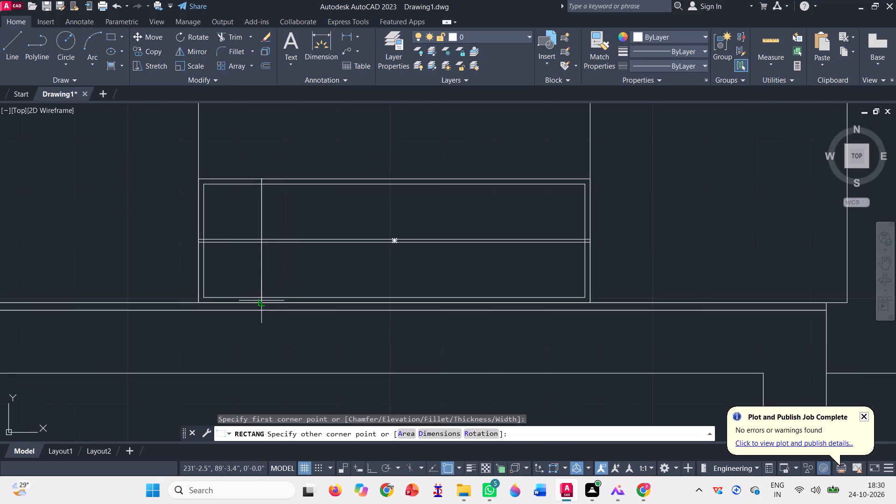
{"action": "scroll", "coordinate": [262, 300], "scroll_direction": "up", "scroll_amount": 4}
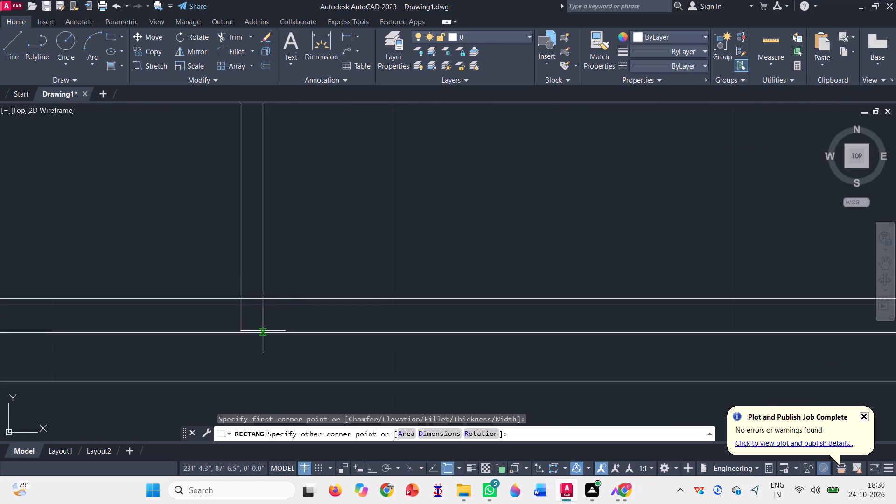
{"action": "left_click", "coordinate": [261, 332]}
{"action": "scroll", "coordinate": [268, 340], "scroll_direction": "down", "scroll_amount": 4}
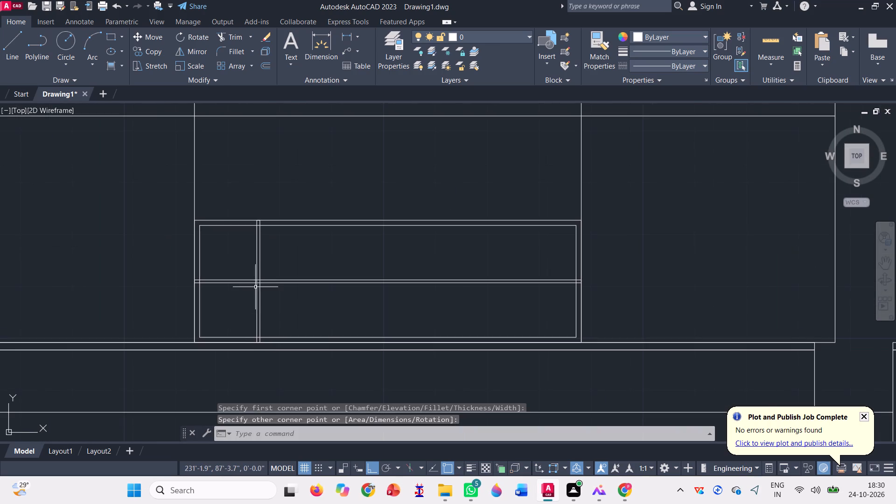
Copy the vertical bar along the frame twice: about 3'-6" to its right and about 3" to its right.
{"action": "left_click", "coordinate": [145, 52]}
{"action": "left_click", "coordinate": [270, 253]}
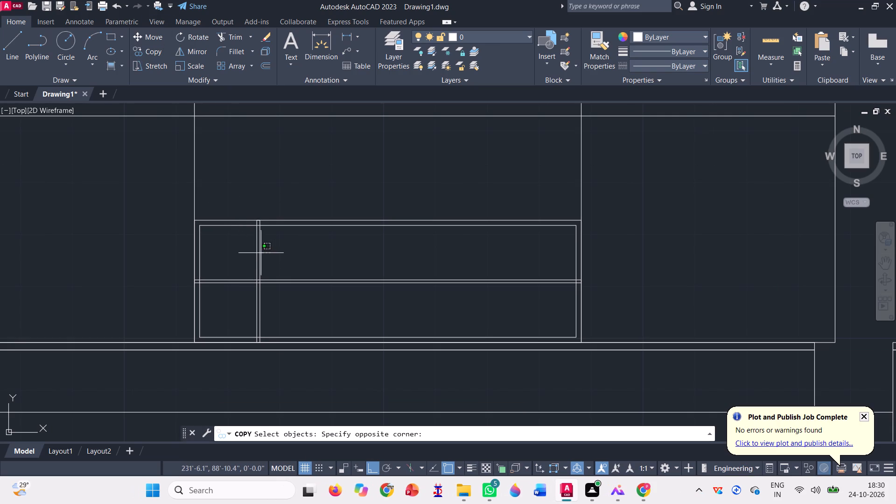
{"action": "left_click", "coordinate": [252, 249]}
{"action": "key", "text": "space"}
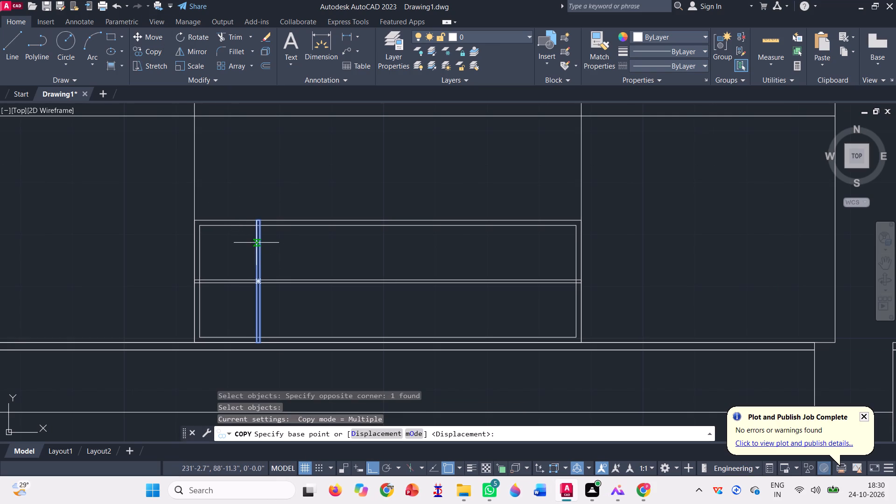
{"action": "scroll", "coordinate": [254, 221], "scroll_direction": "up", "scroll_amount": 4}
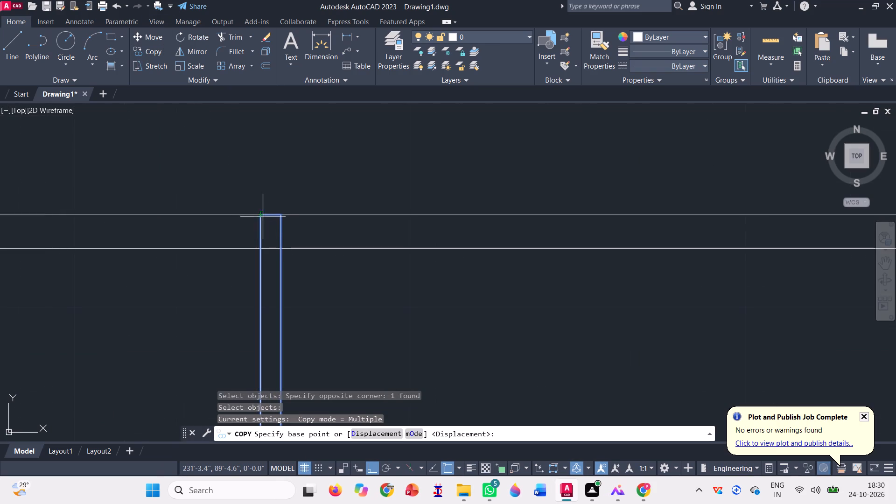
{"action": "left_click", "coordinate": [258, 212]}
{"action": "scroll", "coordinate": [219, 196], "scroll_direction": "down", "scroll_amount": 5}
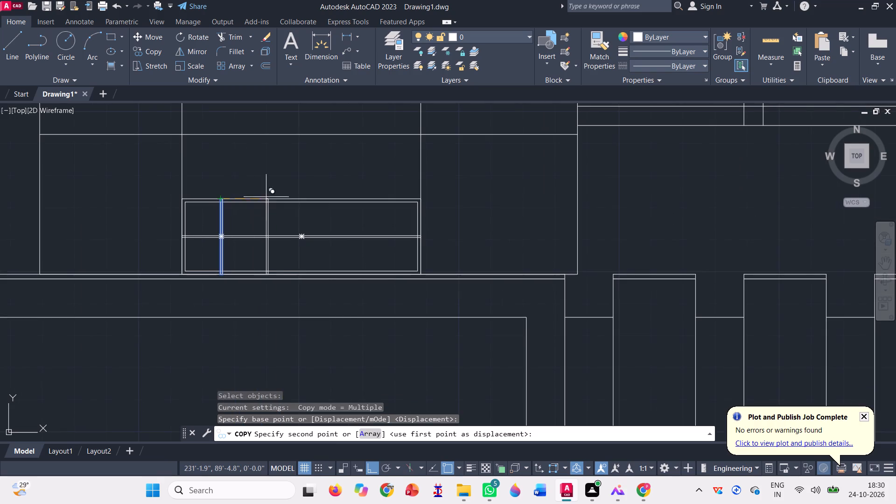
{"action": "scroll", "coordinate": [333, 186], "scroll_direction": "up", "scroll_amount": 2}
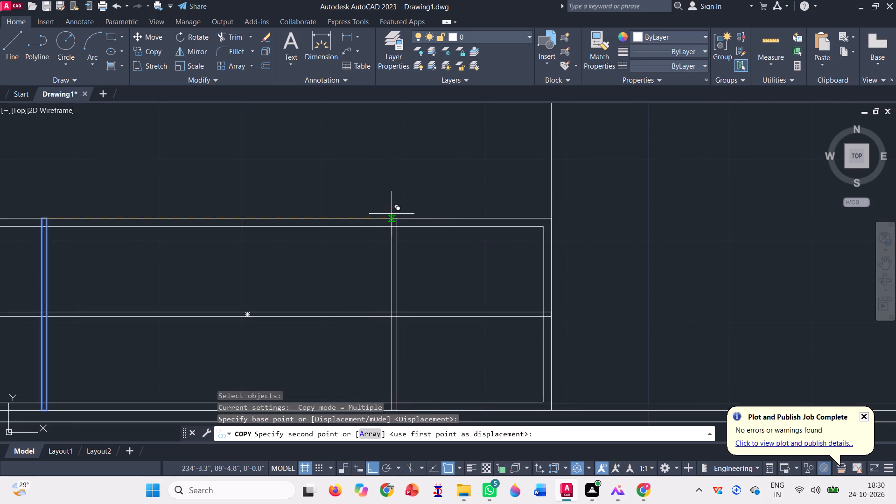
{"action": "left_click", "coordinate": [389, 213]}
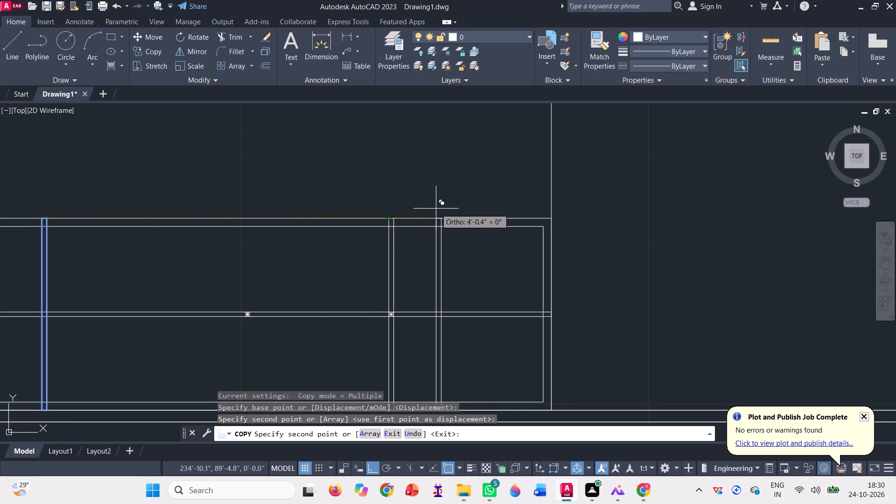
{"action": "scroll", "coordinate": [439, 206], "scroll_direction": "down", "scroll_amount": 1}
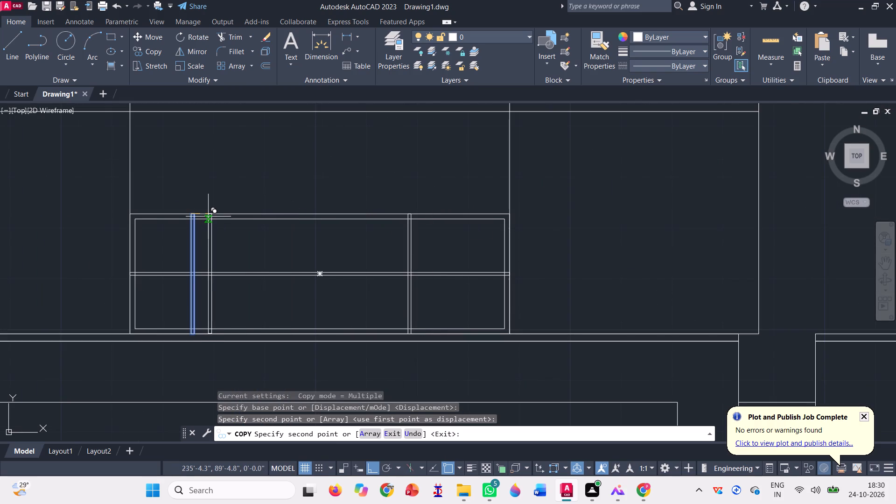
{"action": "left_click", "coordinate": [208, 216]}
{"action": "key", "text": "space"}
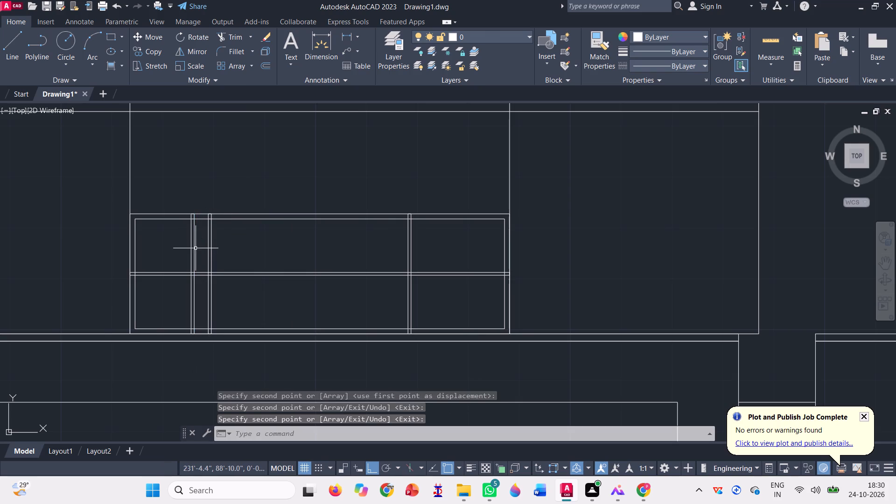
Delete the original vertical bar nearest the window frame's left edge.
{"action": "left_click", "coordinate": [196, 247]}
{"action": "key", "text": "Delete"}
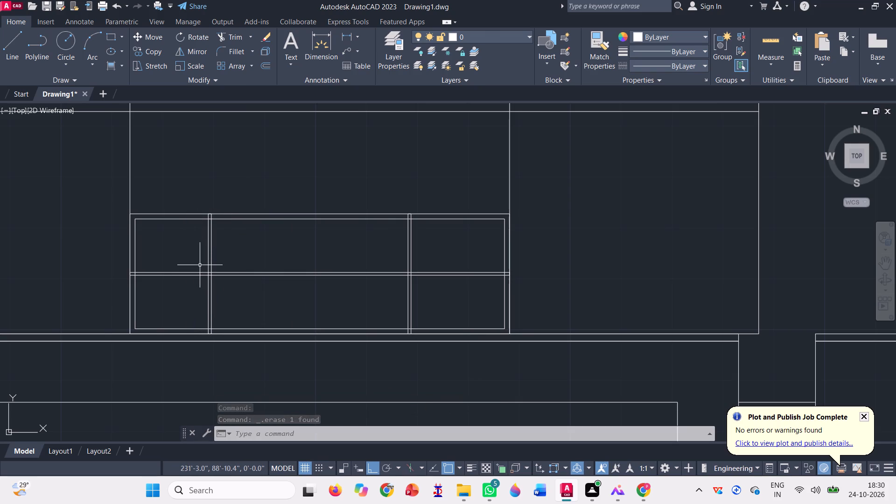
Move the remaining left vertical bar horizontally about 2" toward the middle of the window.
{"action": "type", "text": "m"}
{"action": "key", "text": "space"}
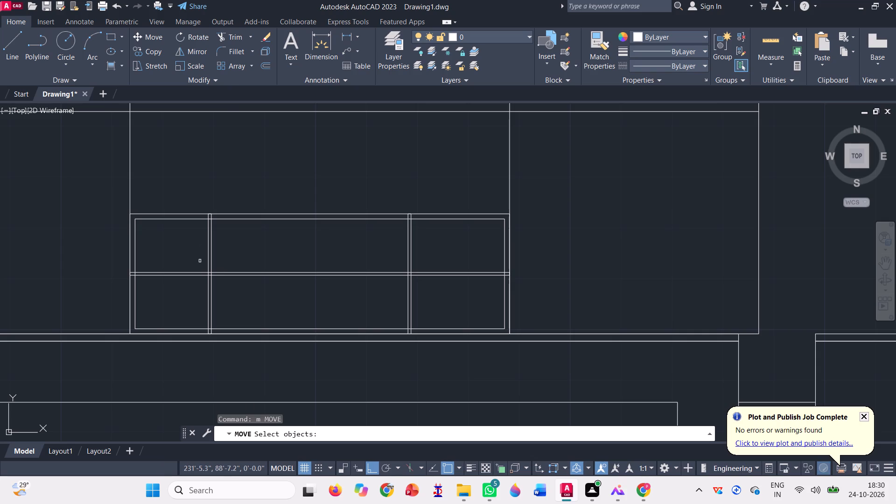
{"action": "left_click", "coordinate": [216, 248]}
{"action": "left_click", "coordinate": [166, 254]}
{"action": "key", "text": "space"}
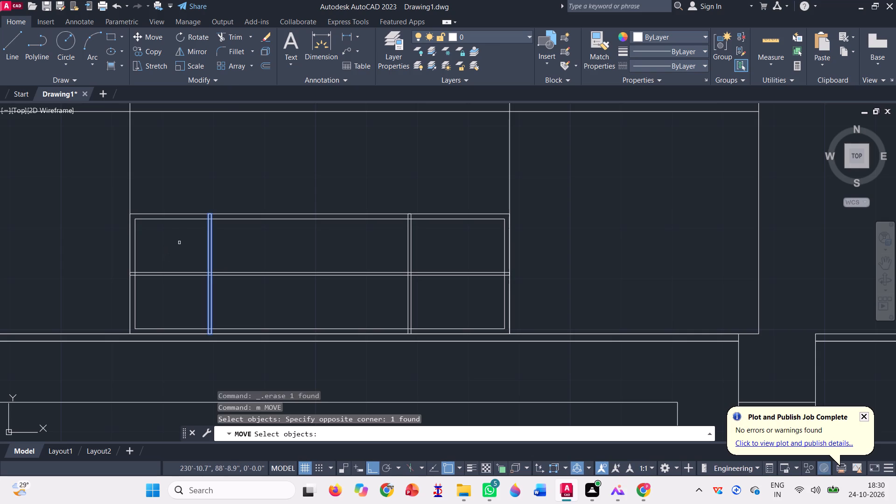
{"action": "scroll", "coordinate": [229, 208], "scroll_direction": "up", "scroll_amount": 3}
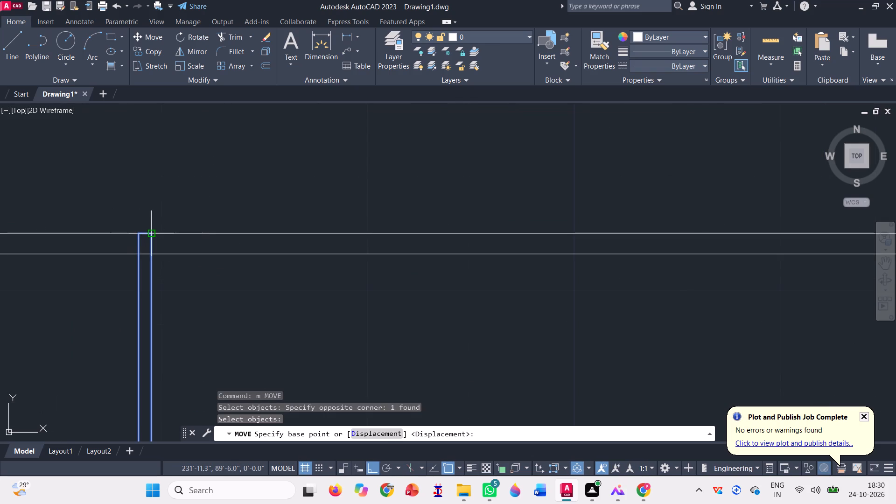
{"action": "left_click", "coordinate": [152, 231]}
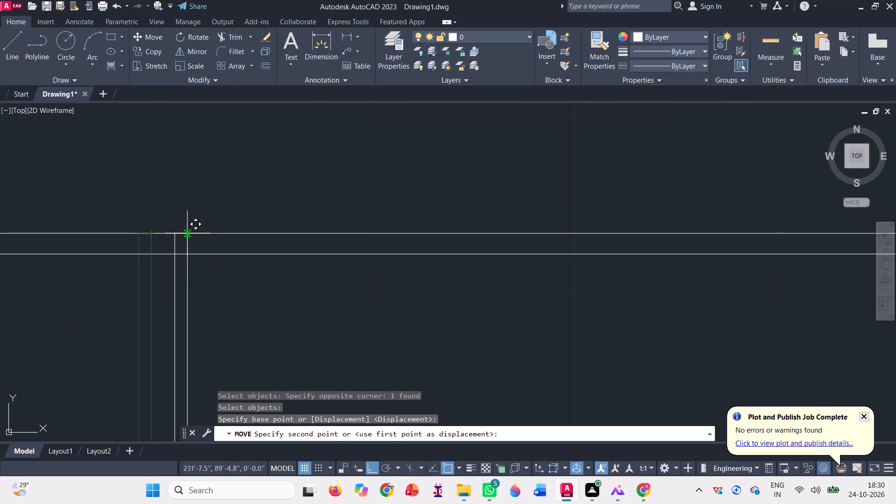
{"action": "left_click", "coordinate": [196, 235]}
{"action": "scroll", "coordinate": [262, 250], "scroll_direction": "down", "scroll_amount": 4}
{"action": "scroll", "coordinate": [222, 283], "scroll_direction": "down", "scroll_amount": 1}
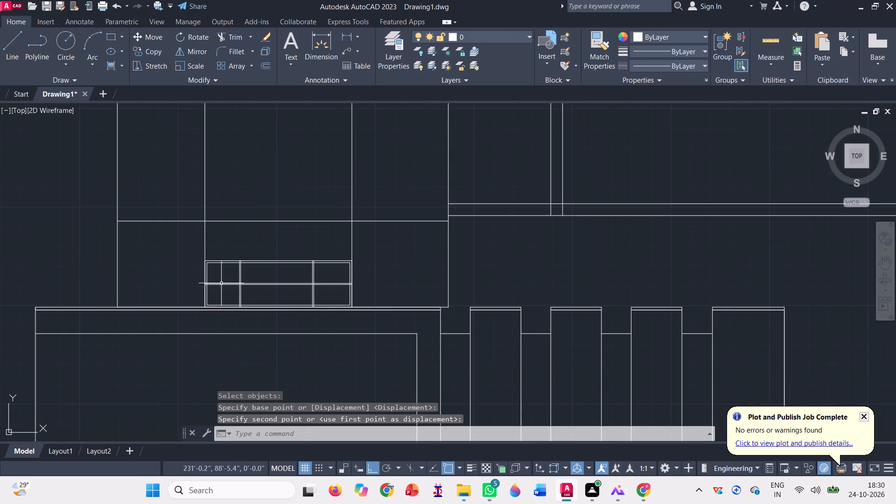
{"action": "scroll", "coordinate": [231, 301], "scroll_direction": "down", "scroll_amount": 2}
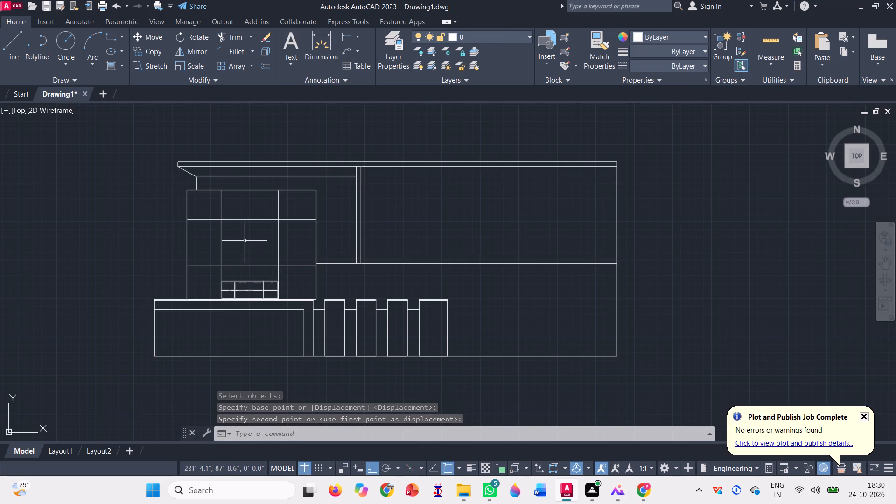
Draw a rectangle about 4' high across the centre cell's full width, starting at the cell's top-left corner.
{"action": "left_click", "coordinate": [112, 36]}
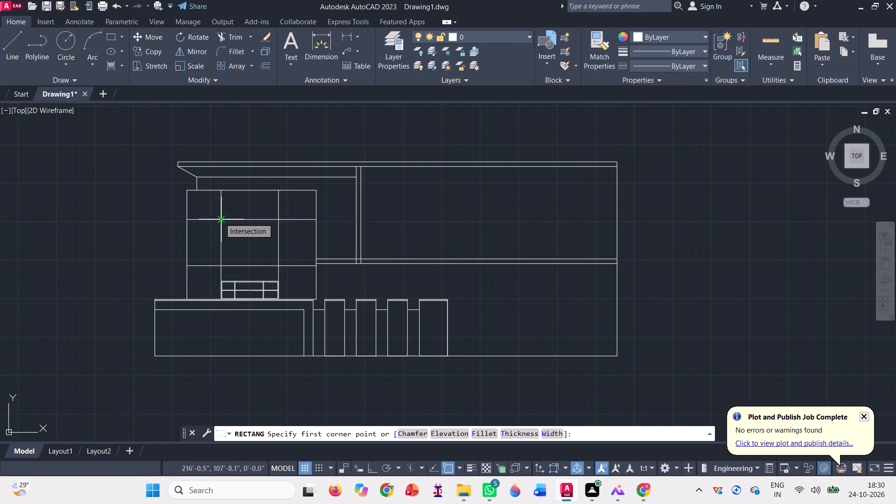
{"action": "left_click", "coordinate": [220, 217]}
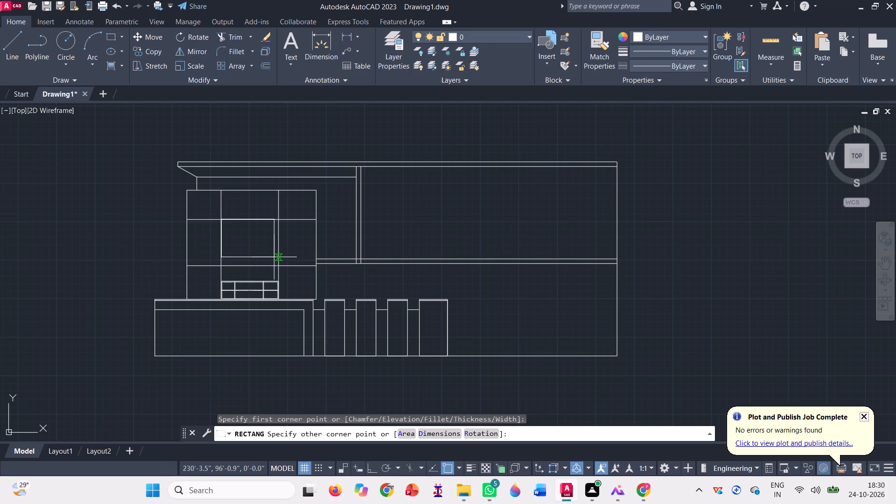
{"action": "scroll", "coordinate": [276, 257], "scroll_direction": "up", "scroll_amount": 2}
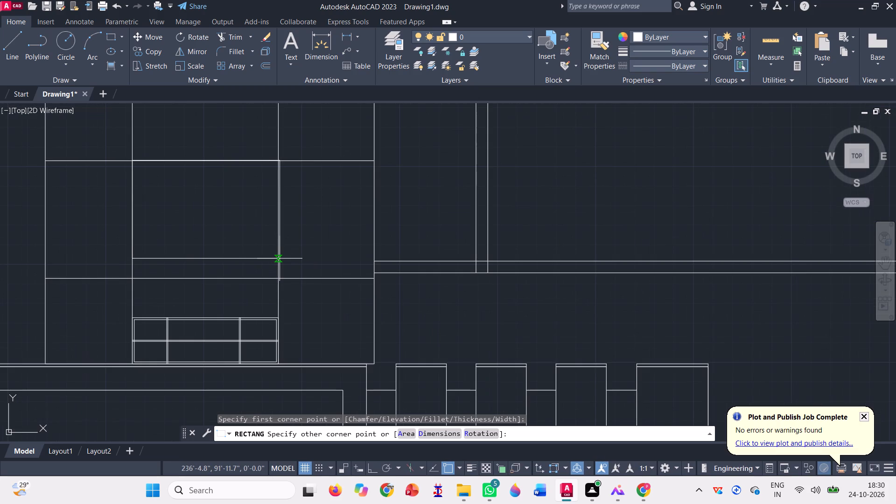
{"action": "left_click", "coordinate": [280, 257]}
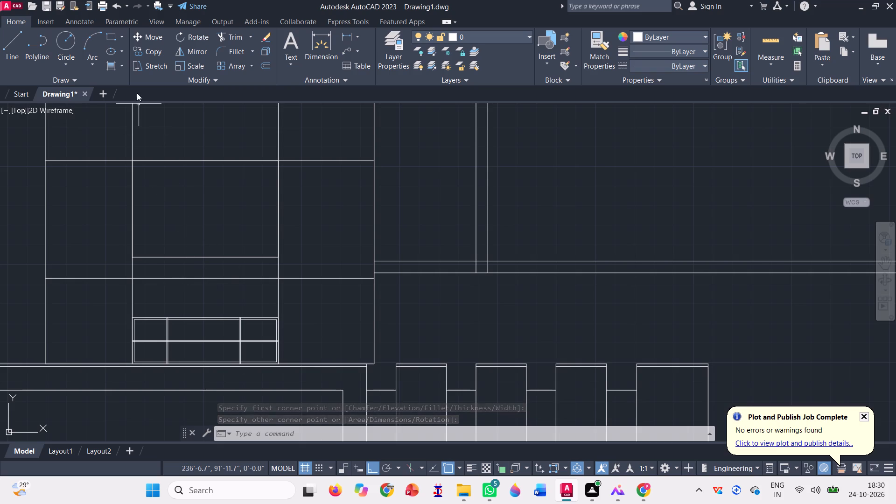
Offset the centre cell's new rectangle 1" inward, and offset the resulting rectangle another 1" inward.
{"action": "left_click", "coordinate": [263, 64]}
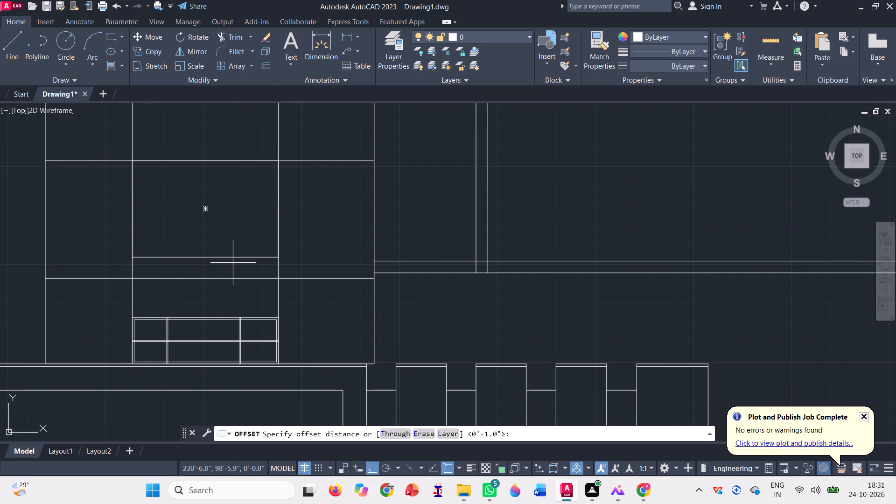
{"action": "key", "text": "space"}
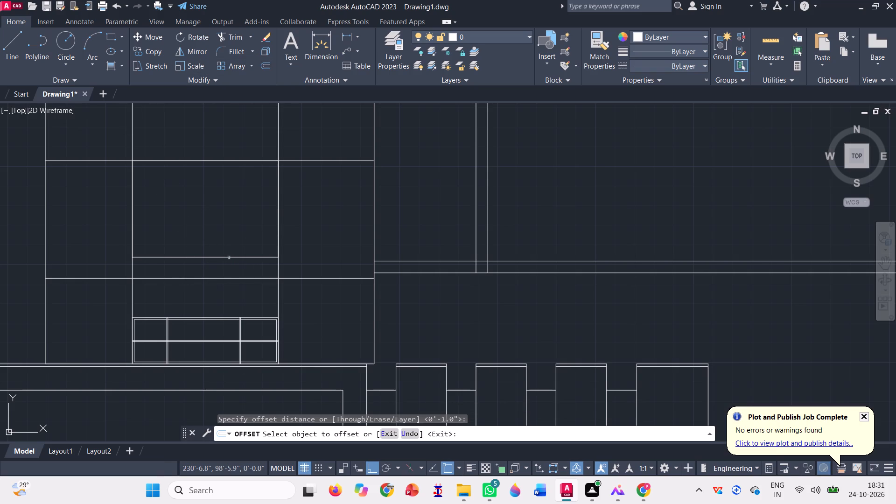
{"action": "left_click", "coordinate": [227, 259]}
{"action": "left_click", "coordinate": [208, 222]}
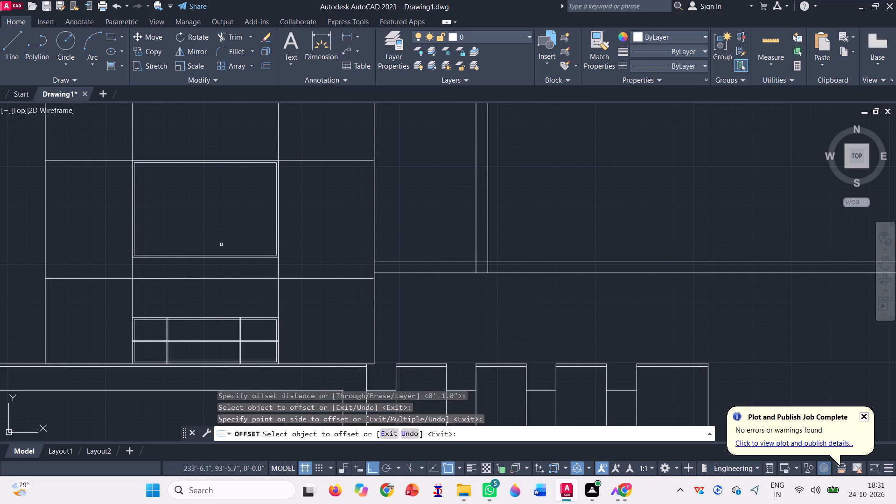
{"action": "scroll", "coordinate": [231, 251], "scroll_direction": "up", "scroll_amount": 3}
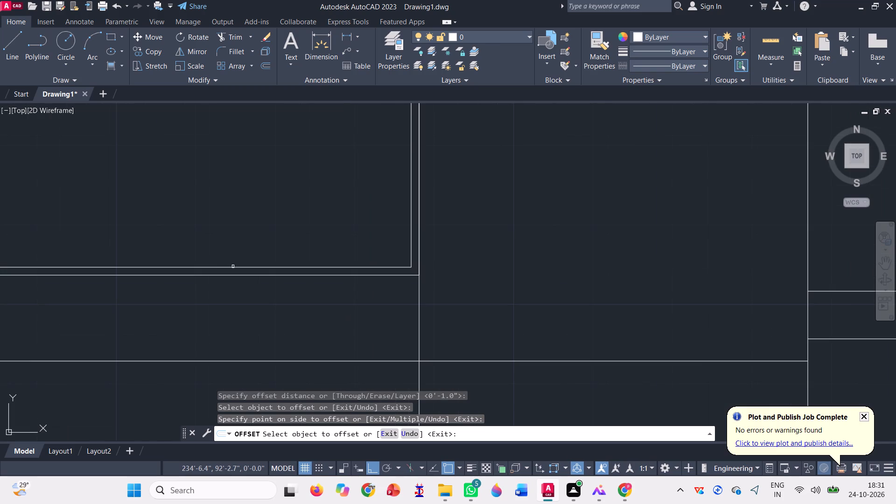
{"action": "left_click", "coordinate": [234, 267]}
{"action": "left_click", "coordinate": [220, 244]}
{"action": "scroll", "coordinate": [300, 263], "scroll_direction": "down", "scroll_amount": 2}
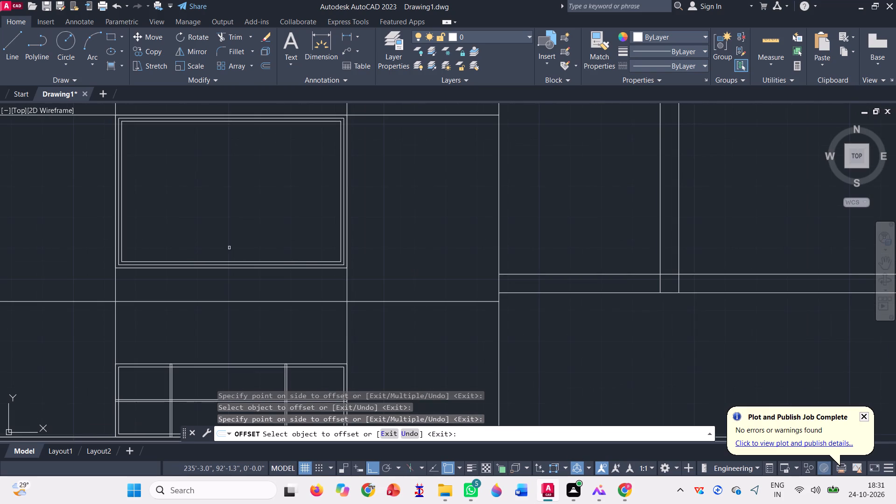
{"action": "key", "text": "space"}
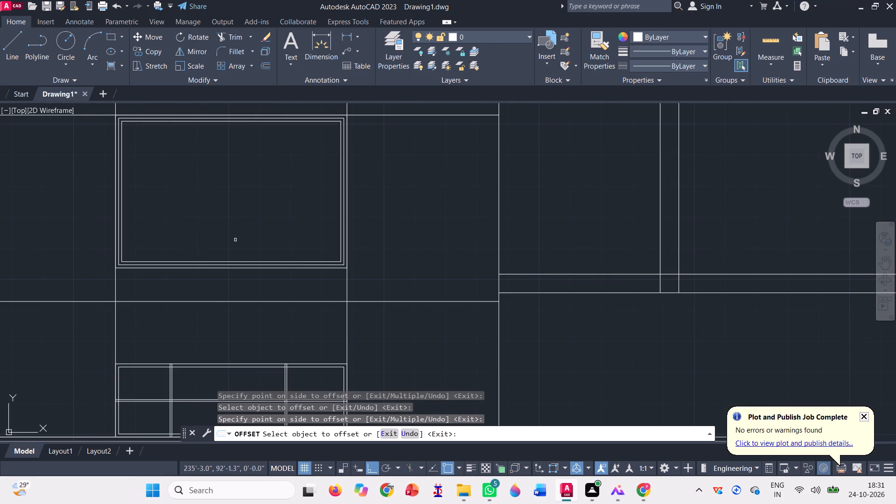
Delete the middle of the three nested rectangles in the centre cell, leaving a 2" wide frame.
{"action": "scroll", "coordinate": [215, 281], "scroll_direction": "up", "scroll_amount": 3}
{"action": "left_click", "coordinate": [194, 215]}
{"action": "left_click", "coordinate": [194, 223]}
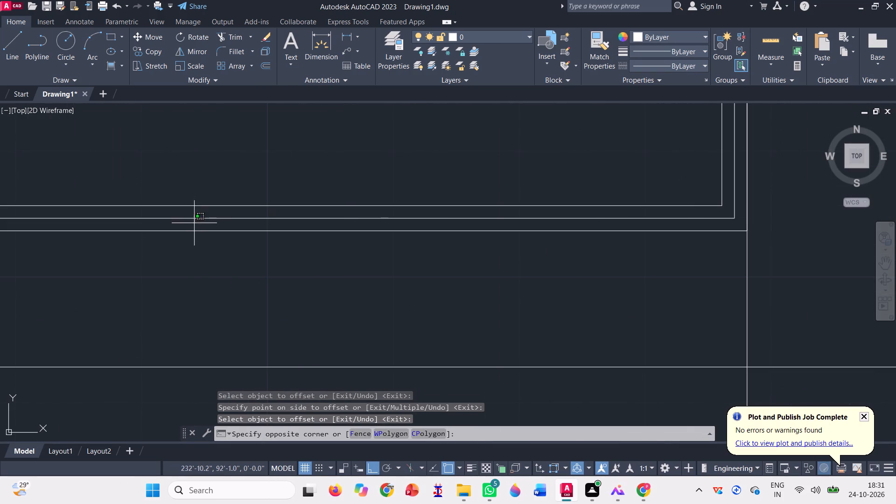
{"action": "scroll", "coordinate": [274, 270], "scroll_direction": "down", "scroll_amount": 3}
{"action": "key", "text": "Delete"}
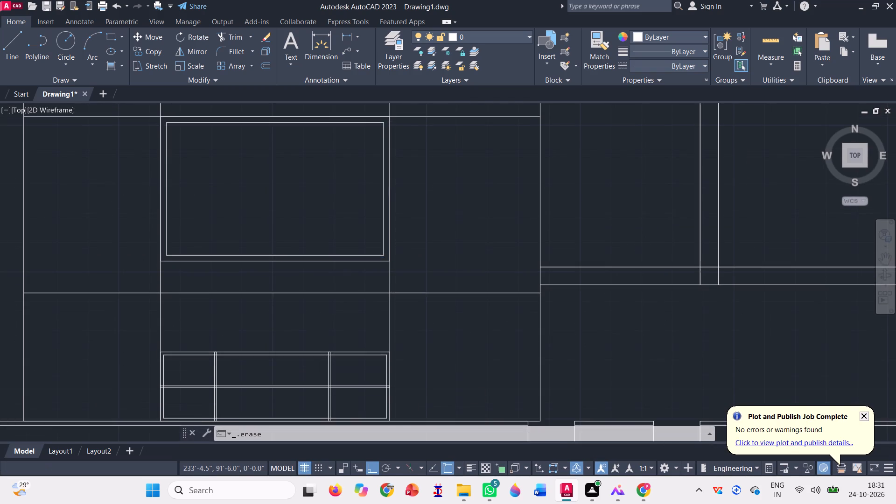
{"action": "scroll", "coordinate": [274, 270], "scroll_direction": "down", "scroll_amount": 1}
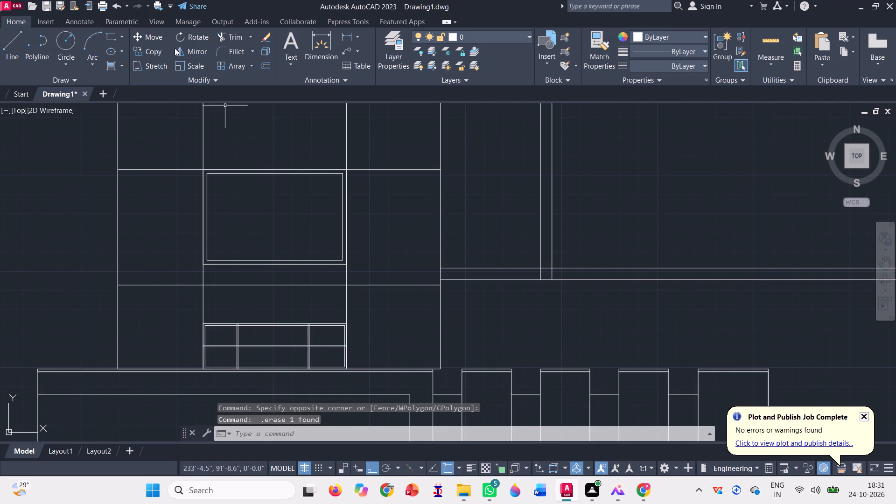
{"action": "left_click", "coordinate": [112, 34]}
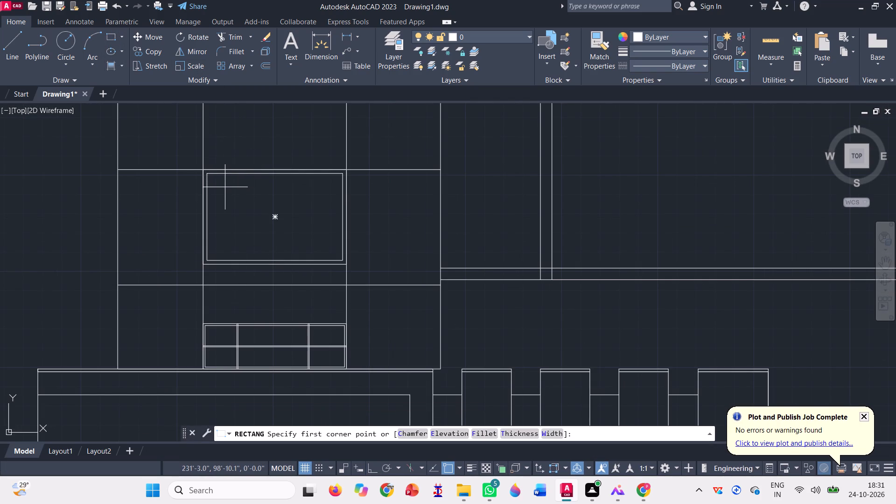
{"action": "key", "text": "Escape"}
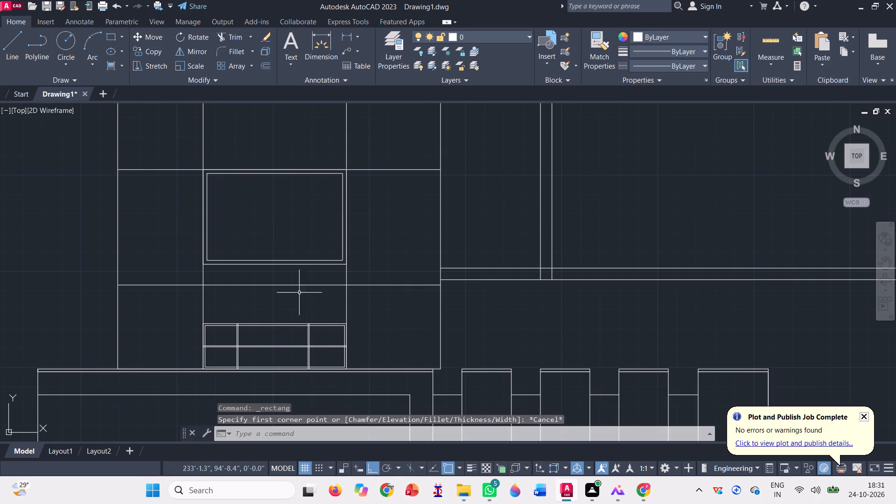
Copy the lower window's horizontal bar and two vertical bars into the centre-cell window, matching the inner frames' top-left corners.
{"action": "scroll", "coordinate": [313, 355], "scroll_direction": "up", "scroll_amount": 3}
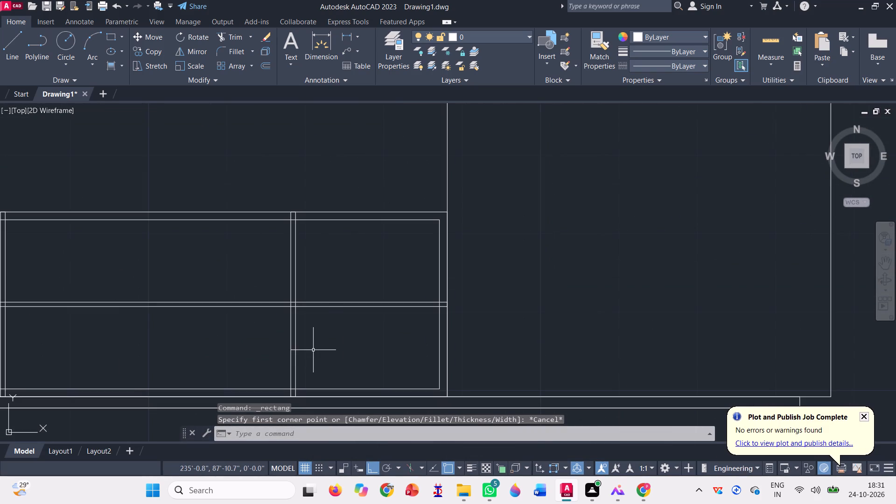
{"action": "left_click", "coordinate": [313, 348]}
{"action": "scroll", "coordinate": [113, 281], "scroll_direction": "down", "scroll_amount": 2}
{"action": "left_click", "coordinate": [59, 271]}
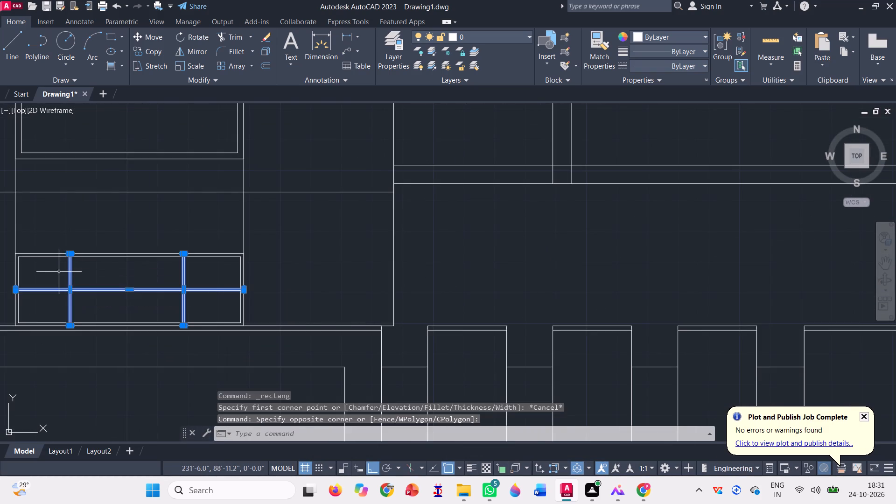
{"action": "scroll", "coordinate": [266, 271], "scroll_direction": "down", "scroll_amount": 1}
{"action": "type", "text": "co"}
{"action": "key", "text": "space"}
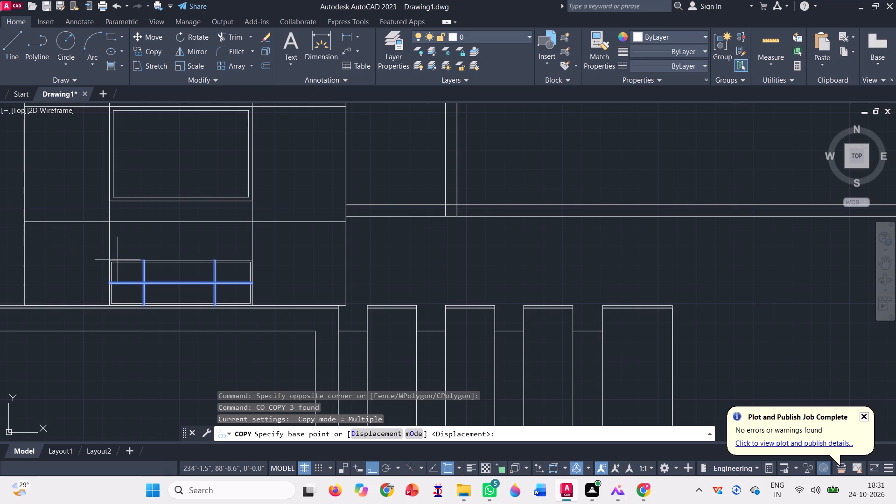
{"action": "scroll", "coordinate": [119, 259], "scroll_direction": "up", "scroll_amount": 3}
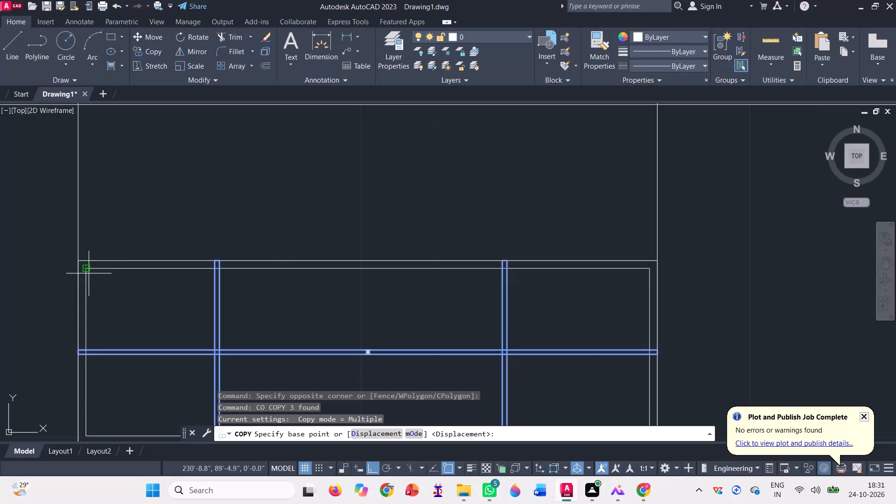
{"action": "left_click", "coordinate": [88, 266]}
{"action": "scroll", "coordinate": [154, 282], "scroll_direction": "down", "scroll_amount": 3}
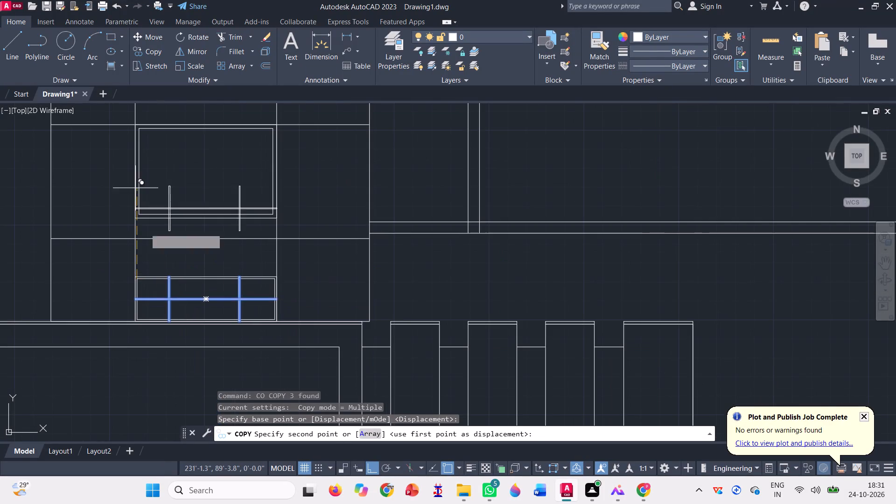
{"action": "scroll", "coordinate": [120, 109], "scroll_direction": "up", "scroll_amount": 3}
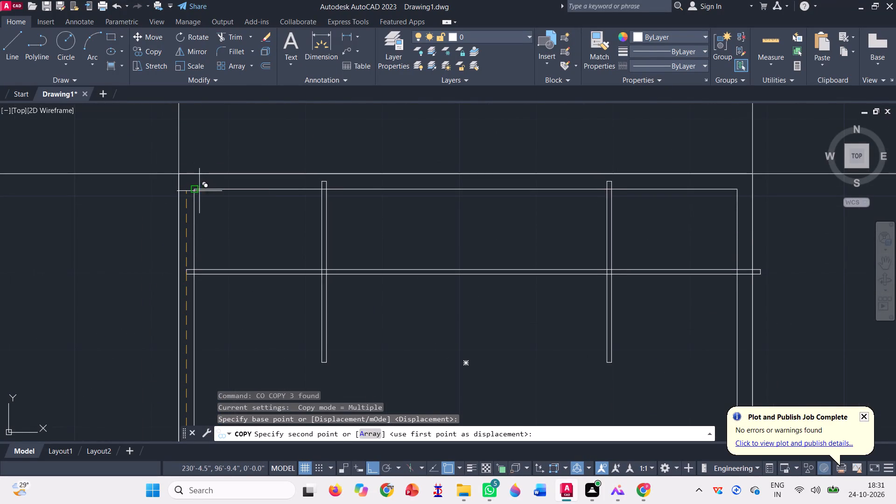
{"action": "left_click", "coordinate": [193, 191]}
{"action": "scroll", "coordinate": [189, 194], "scroll_direction": "down", "scroll_amount": 2}
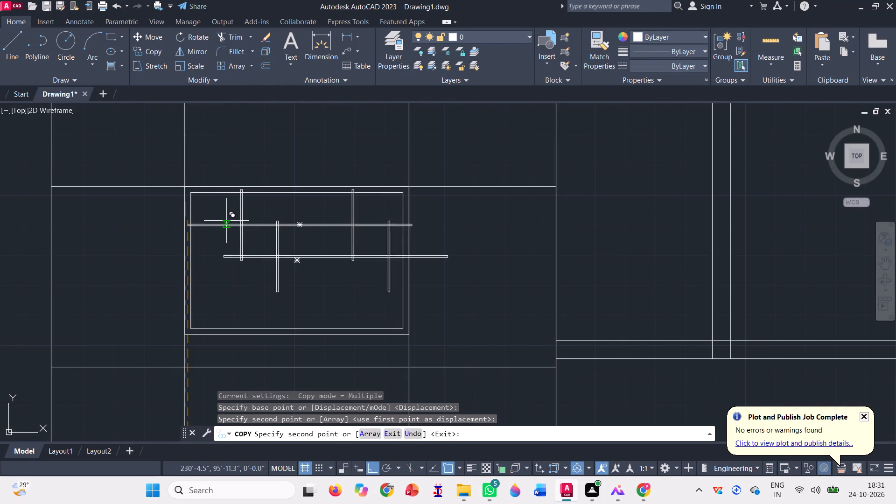
{"action": "key", "text": "space"}
Trim the top ends of both copied vertical bars back to the centre window's inner frame line.
{"action": "left_click", "coordinate": [241, 36]}
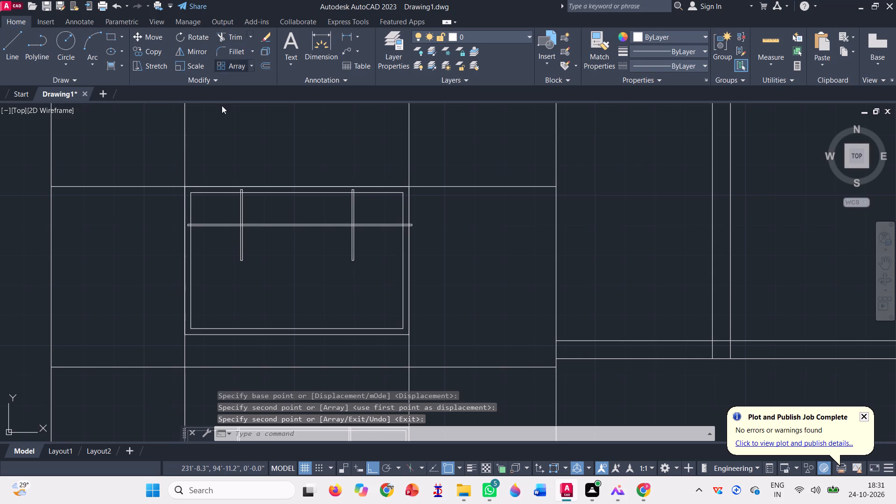
{"action": "scroll", "coordinate": [239, 170], "scroll_direction": "up", "scroll_amount": 3}
{"action": "scroll", "coordinate": [245, 247], "scroll_direction": "up", "scroll_amount": 3}
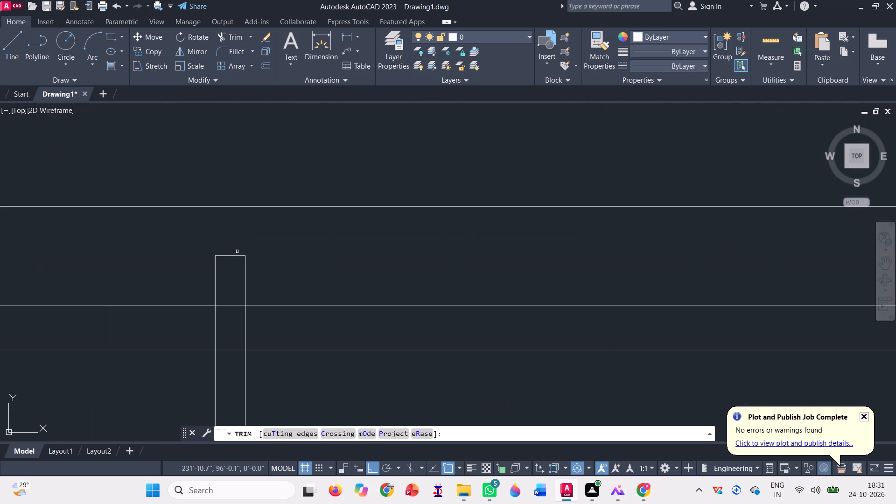
{"action": "left_click", "coordinate": [234, 251]}
{"action": "left_click", "coordinate": [233, 264]}
{"action": "left_click", "coordinate": [204, 265]}
{"action": "left_click", "coordinate": [246, 266]}
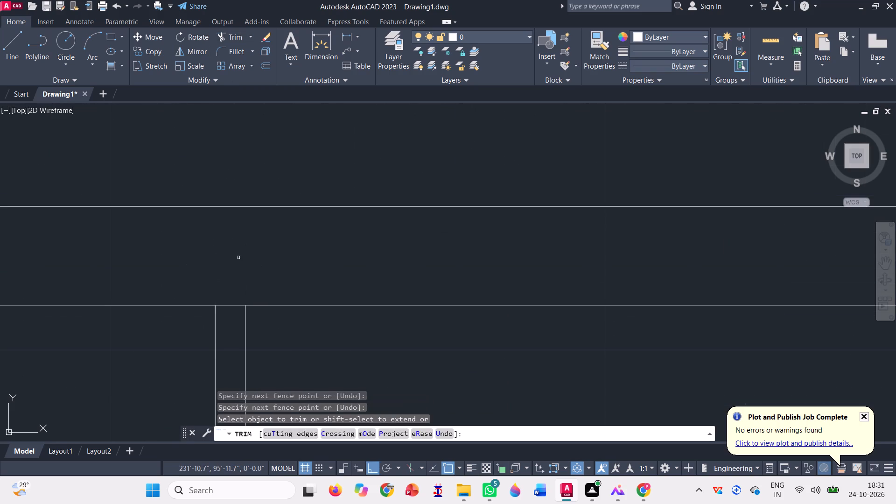
{"action": "scroll", "coordinate": [238, 256], "scroll_direction": "down", "scroll_amount": 3}
{"action": "scroll", "coordinate": [202, 238], "scroll_direction": "down", "scroll_amount": 1}
{"action": "scroll", "coordinate": [508, 248], "scroll_direction": "up", "scroll_amount": 3}
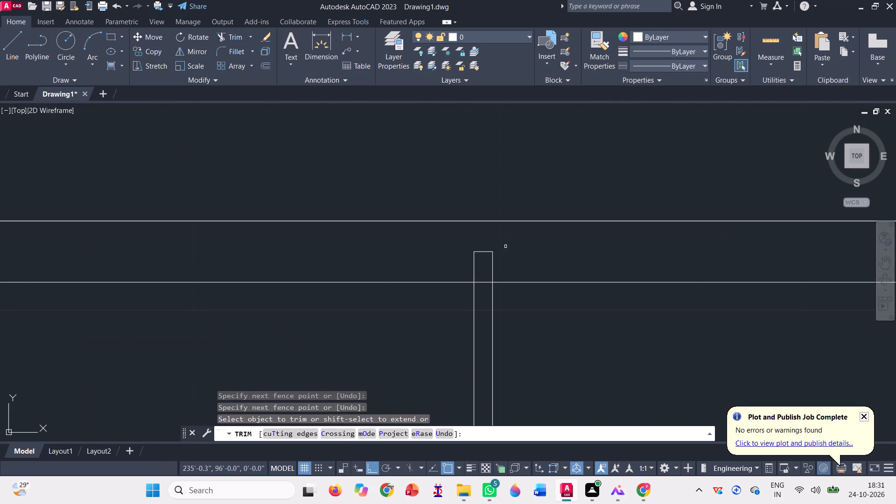
{"action": "left_click", "coordinate": [509, 258]}
{"action": "left_click", "coordinate": [458, 269]}
{"action": "left_click", "coordinate": [489, 246]}
{"action": "left_click", "coordinate": [485, 262]}
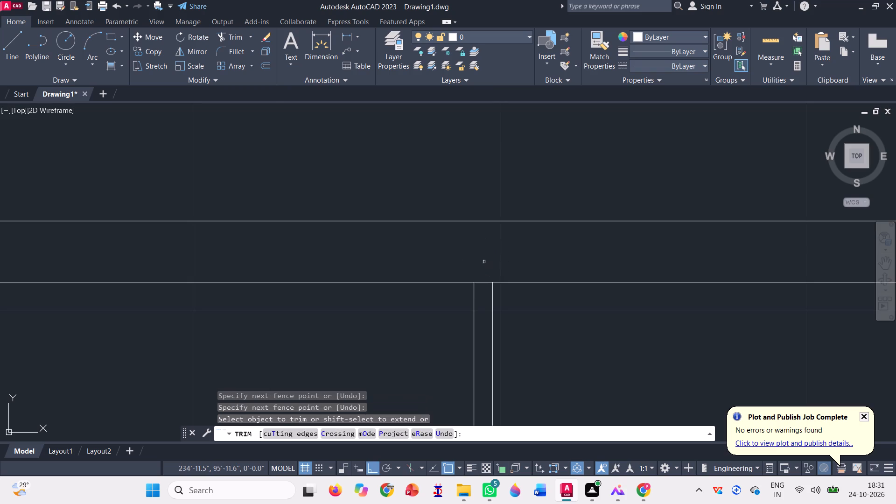
Trim the right end of the centre window's horizontal bar back to the inner frame, removing its leftover end line.
{"action": "scroll", "coordinate": [412, 231], "scroll_direction": "down", "scroll_amount": 5}
{"action": "scroll", "coordinate": [460, 253], "scroll_direction": "up", "scroll_amount": 3}
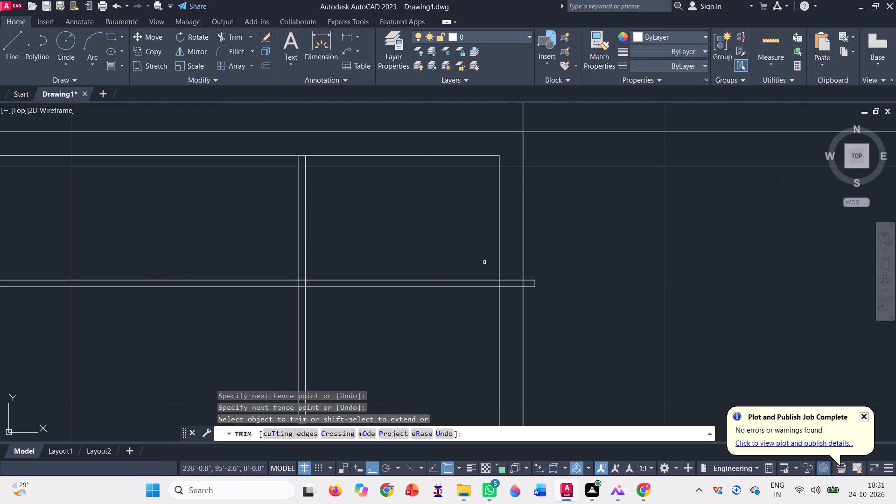
{"action": "scroll", "coordinate": [548, 292], "scroll_direction": "up", "scroll_amount": 3}
{"action": "left_click", "coordinate": [476, 283]}
{"action": "left_click", "coordinate": [460, 232]}
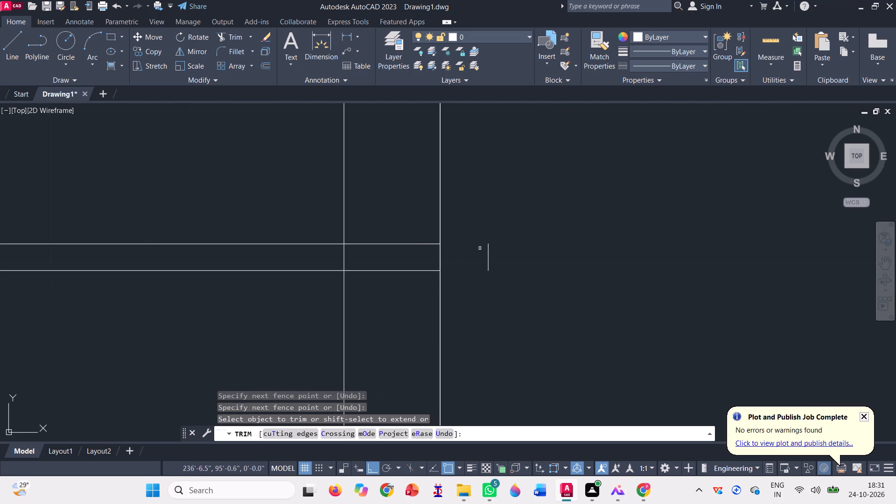
{"action": "left_click_drag", "start_coordinate": [481, 249], "coordinate": [487, 258]}
{"action": "left_click", "coordinate": [501, 261]}
{"action": "left_click", "coordinate": [393, 228]}
{"action": "left_click", "coordinate": [390, 280]}
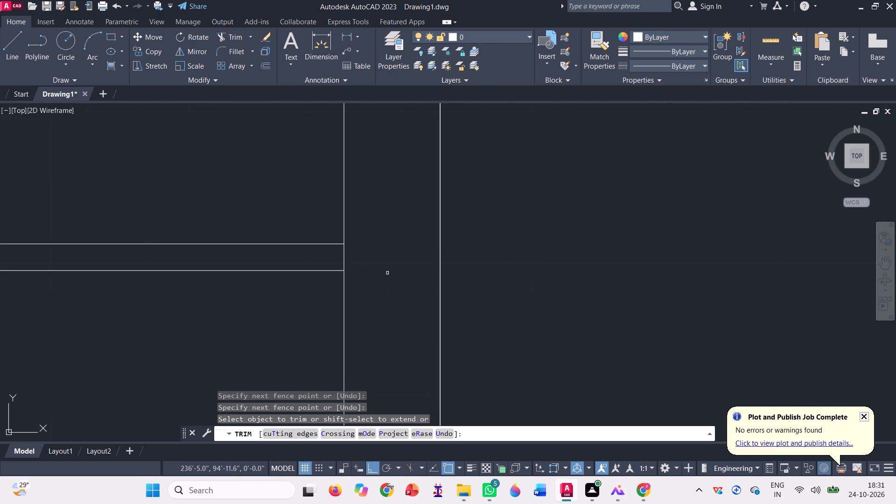
Trim the left end of the centre window's horizontal bar back to the inner frame, removing its leftover end line.
{"action": "scroll", "coordinate": [475, 231], "scroll_direction": "down", "scroll_amount": 5}
{"action": "scroll", "coordinate": [130, 232], "scroll_direction": "up", "scroll_amount": 3}
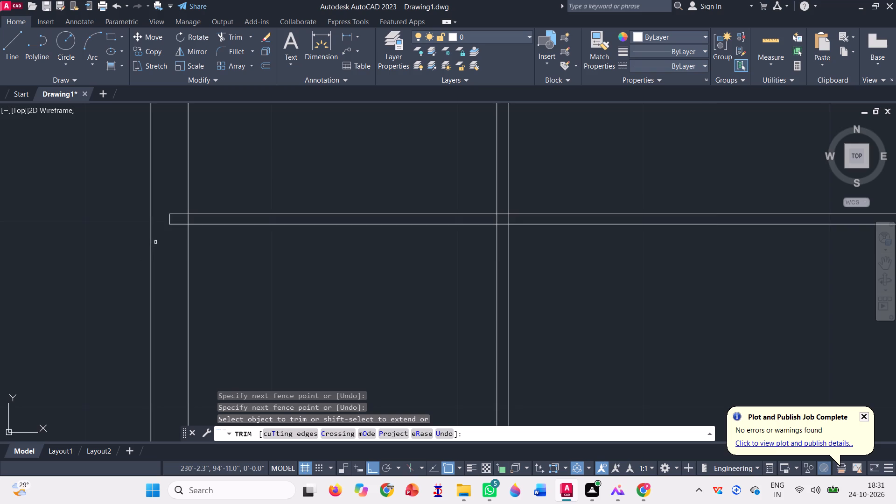
{"action": "scroll", "coordinate": [156, 242], "scroll_direction": "up", "scroll_amount": 4}
{"action": "scroll", "coordinate": [206, 231], "scroll_direction": "down", "scroll_amount": 1}
{"action": "left_click", "coordinate": [248, 104]}
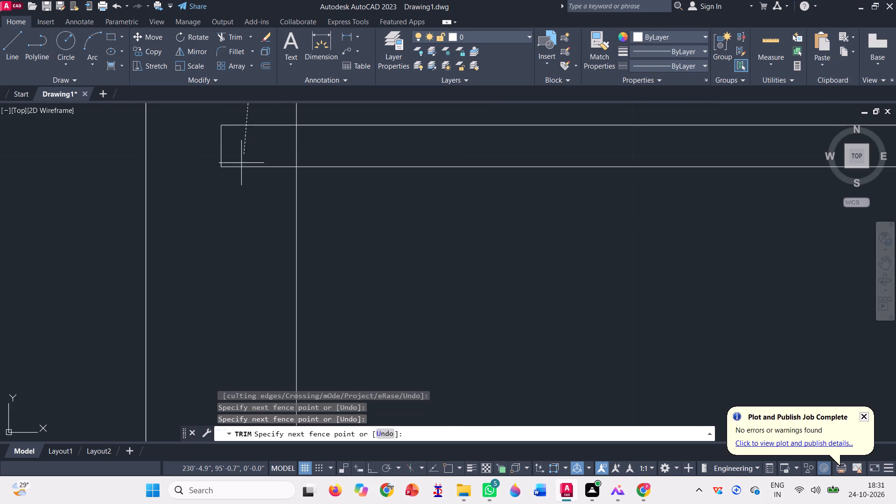
{"action": "left_click", "coordinate": [234, 202]}
{"action": "left_click", "coordinate": [218, 148]}
{"action": "left_click", "coordinate": [235, 143]}
Remove the short closing lines at the bottom ends of the centre window's two vertical bars with Trim.
{"action": "scroll", "coordinate": [210, 176], "scroll_direction": "down", "scroll_amount": 4}
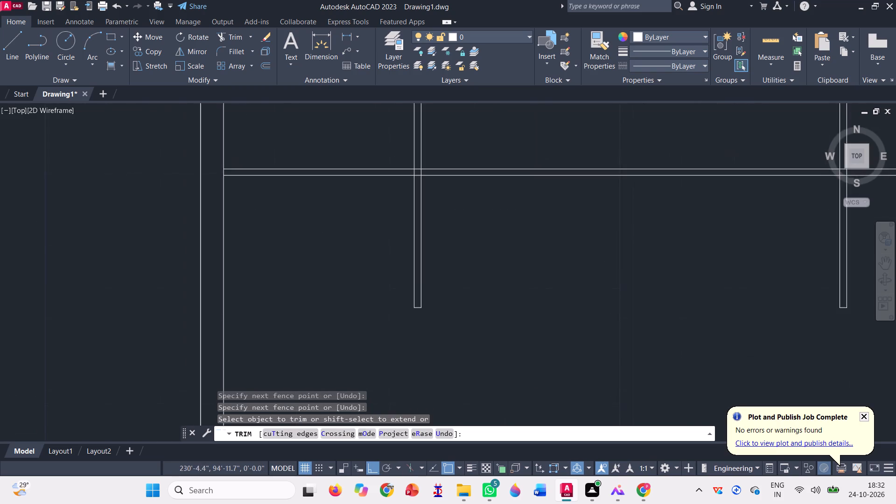
{"action": "scroll", "coordinate": [210, 176], "scroll_direction": "down", "scroll_amount": 2}
{"action": "scroll", "coordinate": [296, 224], "scroll_direction": "up", "scroll_amount": 4}
{"action": "scroll", "coordinate": [252, 250], "scroll_direction": "up", "scroll_amount": 4}
{"action": "left_click", "coordinate": [252, 250]}
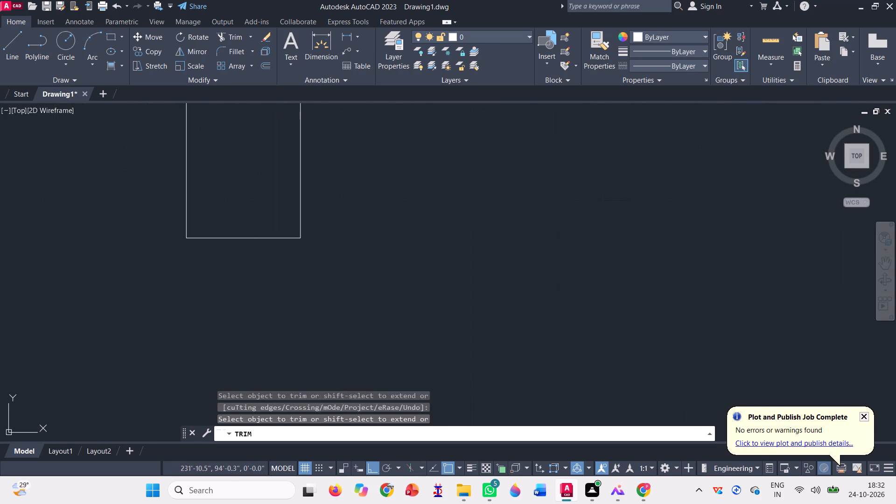
{"action": "left_click", "coordinate": [251, 220]}
{"action": "scroll", "coordinate": [243, 252], "scroll_direction": "down", "scroll_amount": 8}
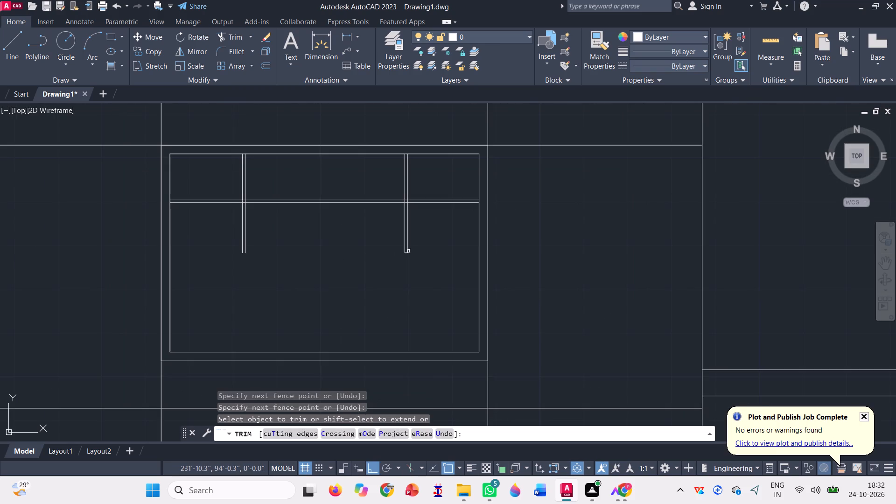
{"action": "scroll", "coordinate": [412, 251], "scroll_direction": "up", "scroll_amount": 7}
{"action": "left_click", "coordinate": [326, 168]}
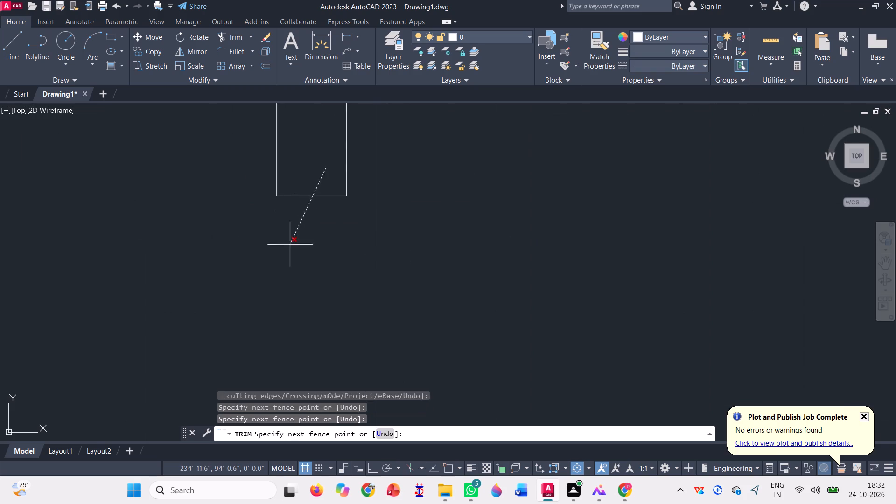
{"action": "left_click", "coordinate": [292, 252]}
{"action": "scroll", "coordinate": [298, 252], "scroll_direction": "down", "scroll_amount": 5}
{"action": "scroll", "coordinate": [375, 234], "scroll_direction": "down", "scroll_amount": 1}
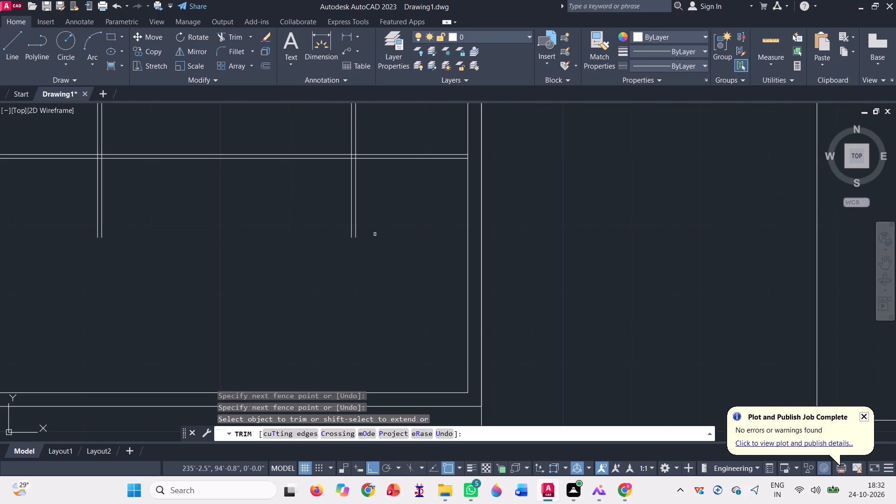
{"action": "key", "text": "space"}
Extend both vertical bars of the centre window down to the bottom edge of the inner frame.
{"action": "scroll", "coordinate": [385, 238], "scroll_direction": "down", "scroll_amount": 2}
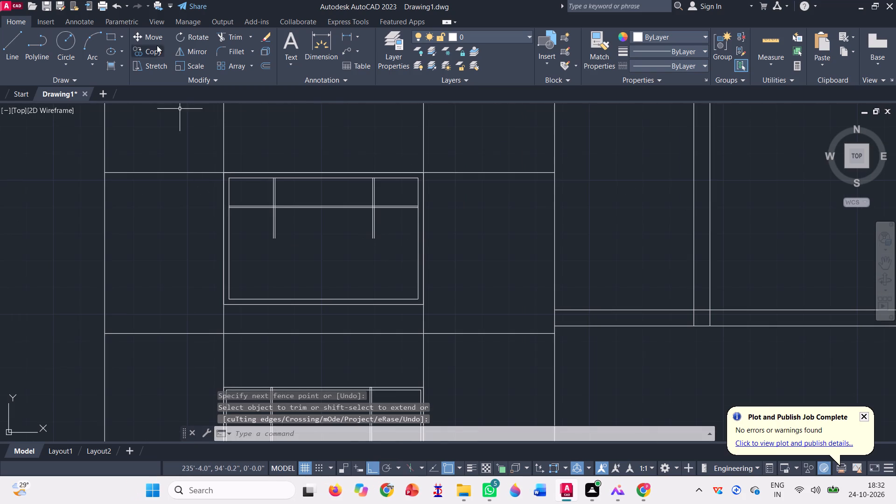
{"action": "left_click", "coordinate": [250, 37]}
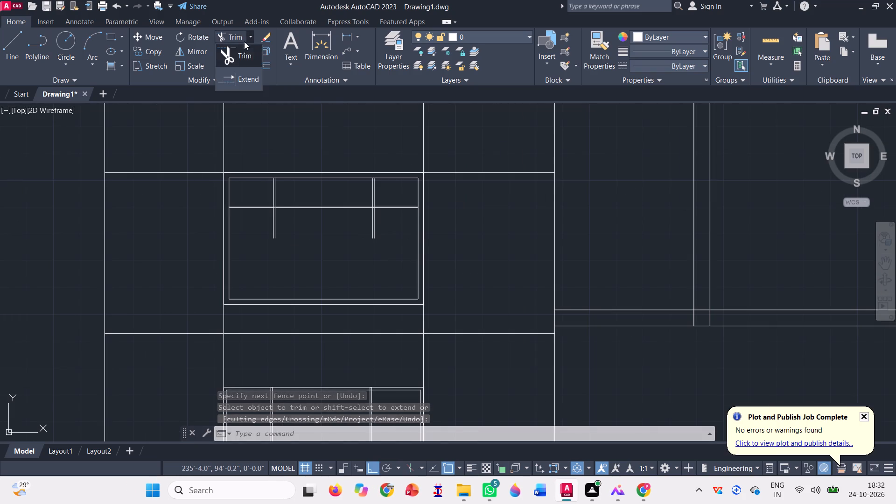
{"action": "left_click", "coordinate": [241, 75]}
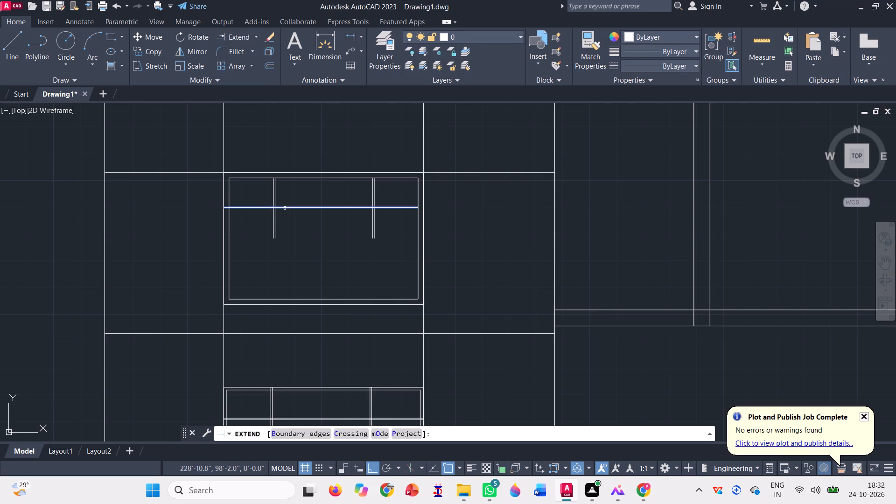
{"action": "left_click", "coordinate": [264, 228]}
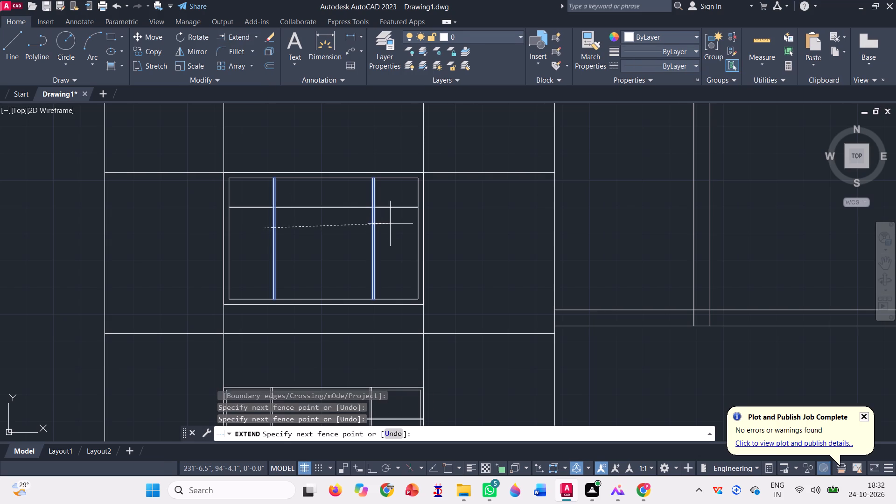
{"action": "left_click", "coordinate": [392, 224]}
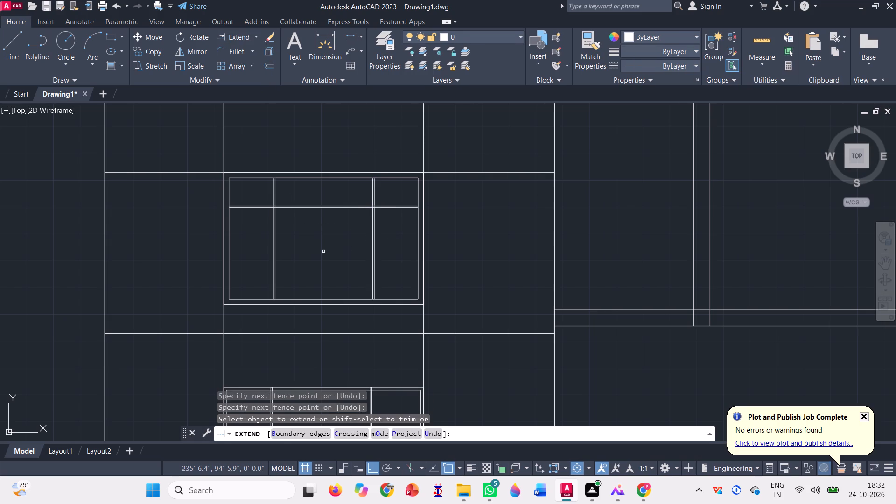
{"action": "key", "text": "space"}
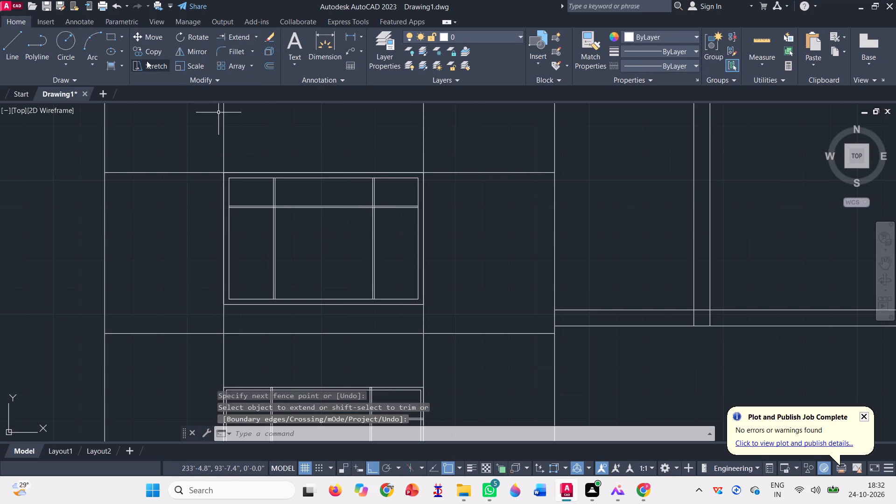
Copy the centre window's horizontal bar straight down by a little under 2' to form a second, lower horizontal bar.
{"action": "left_click", "coordinate": [148, 46]}
{"action": "scroll", "coordinate": [257, 200], "scroll_direction": "up", "scroll_amount": 3}
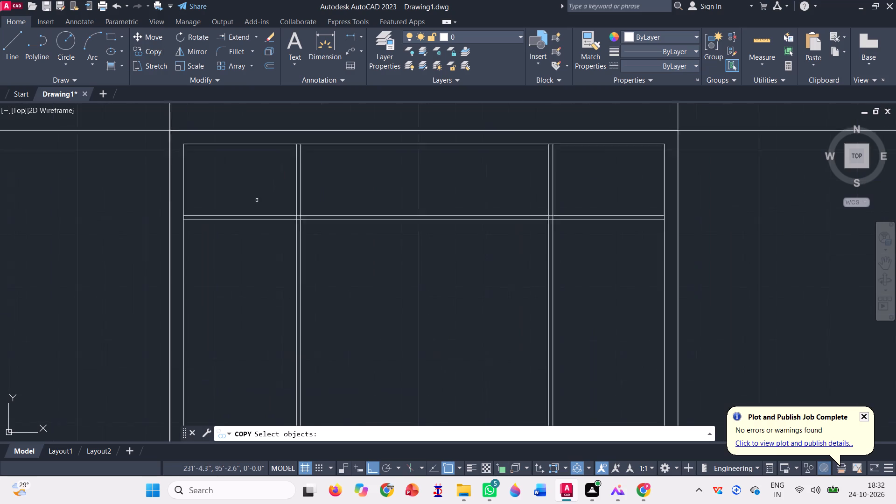
{"action": "left_click", "coordinate": [231, 280]}
{"action": "left_click", "coordinate": [193, 210]}
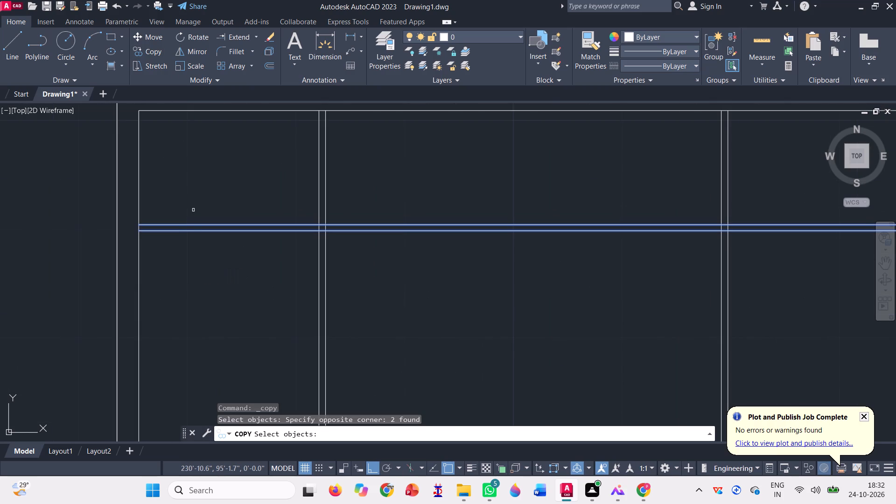
{"action": "key", "text": "space"}
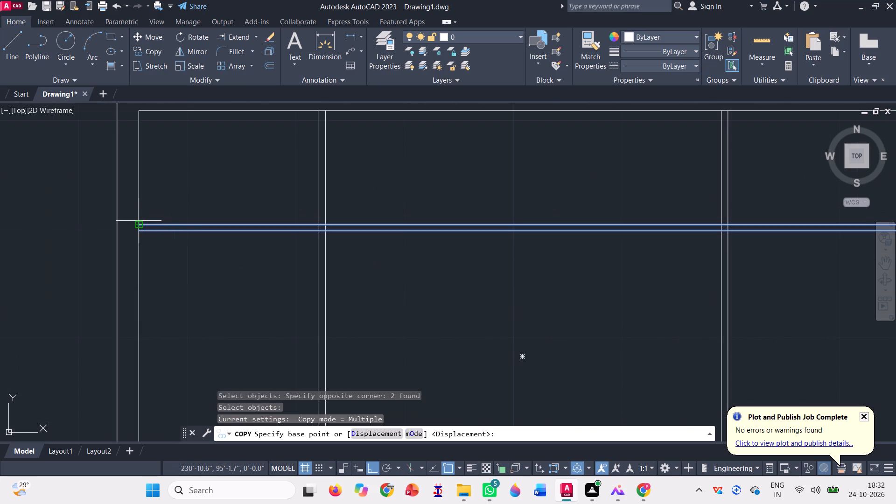
{"action": "left_click", "coordinate": [139, 223]}
{"action": "scroll", "coordinate": [147, 215], "scroll_direction": "down", "scroll_amount": 2}
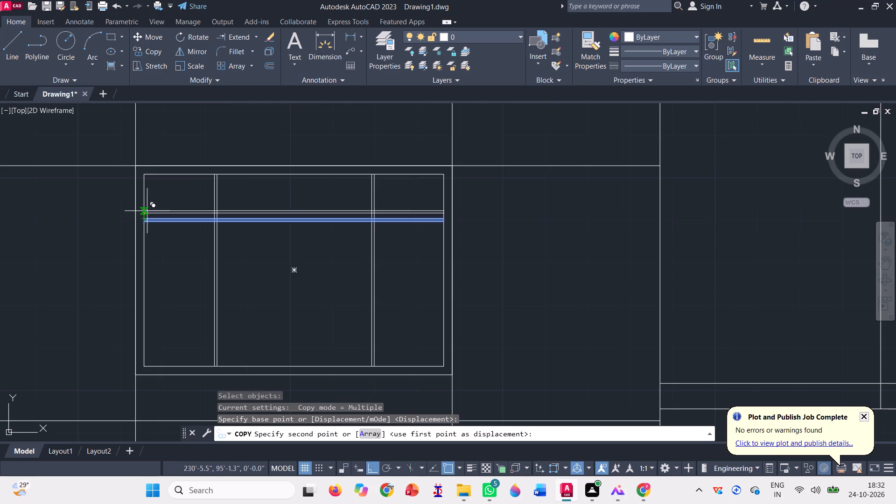
{"action": "left_click", "coordinate": [143, 312]}
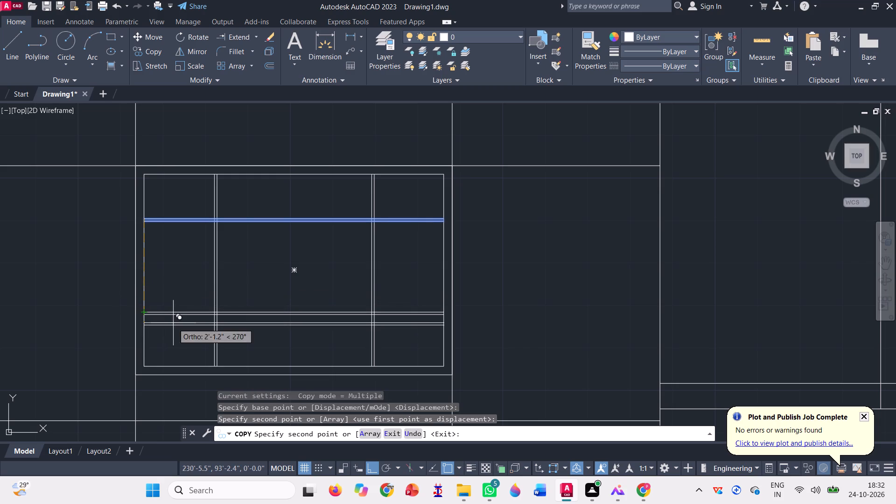
{"action": "key", "text": "space"}
{"action": "scroll", "coordinate": [173, 322], "scroll_direction": "down", "scroll_amount": 2}
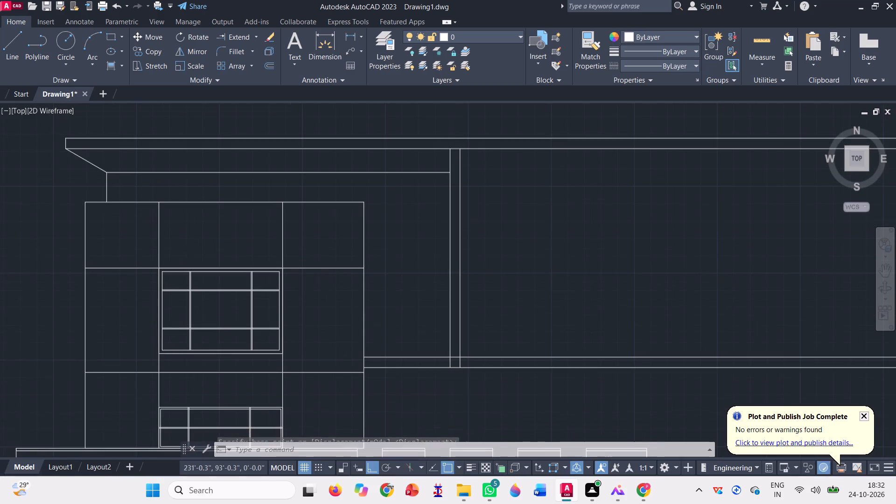
{"action": "scroll", "coordinate": [141, 260], "scroll_direction": "down", "scroll_amount": 1}
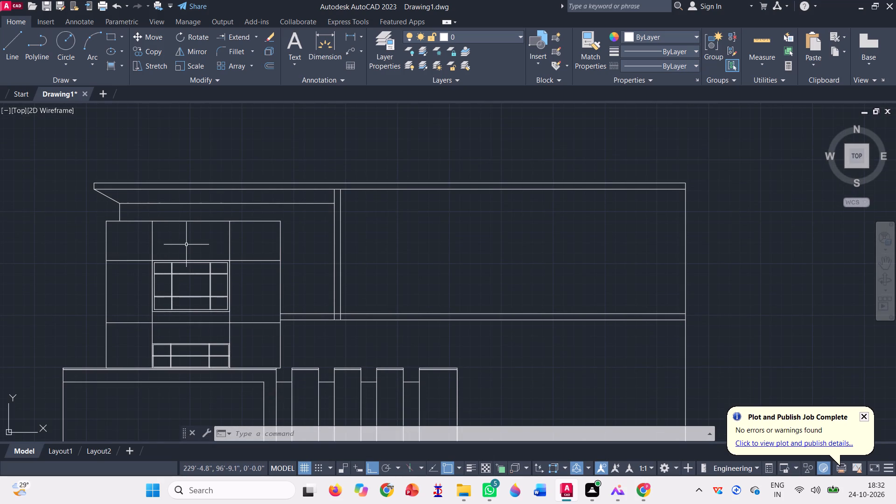
Draw a thin sill rectangle from the centre window's lower-left corner, running slightly past the window's right edge.
{"action": "scroll", "coordinate": [241, 210], "scroll_direction": "down", "scroll_amount": 1}
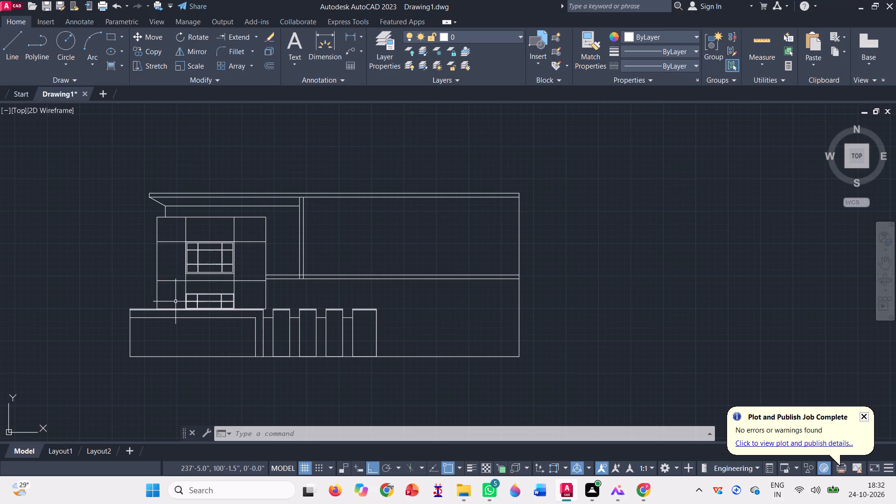
{"action": "scroll", "coordinate": [174, 282], "scroll_direction": "up", "scroll_amount": 1}
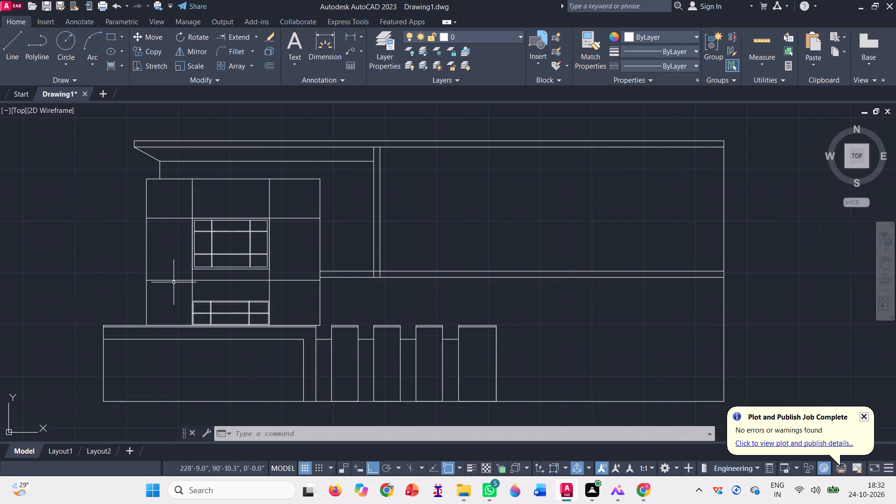
{"action": "scroll", "coordinate": [245, 282], "scroll_direction": "up", "scroll_amount": 1}
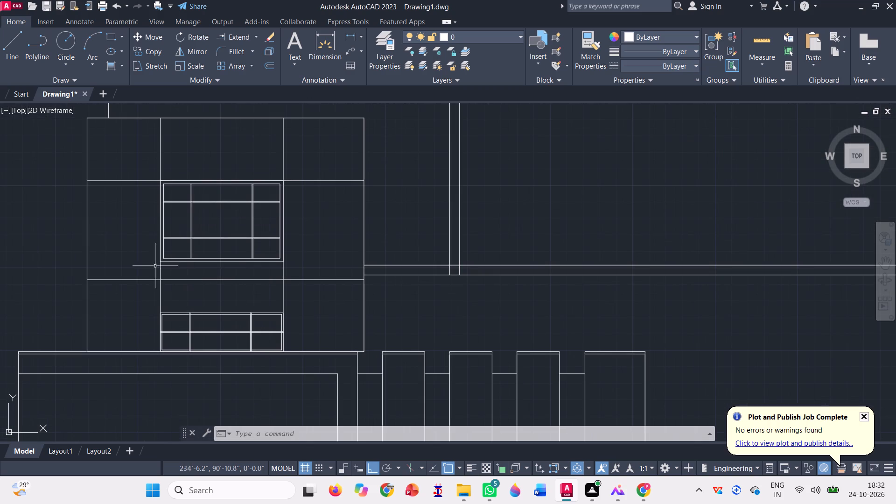
{"action": "left_click", "coordinate": [108, 36]}
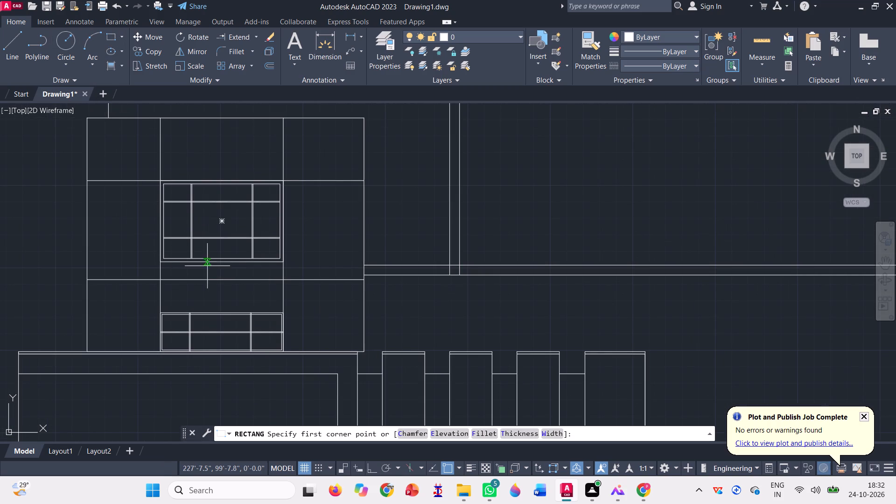
{"action": "scroll", "coordinate": [139, 257], "scroll_direction": "up", "scroll_amount": 3}
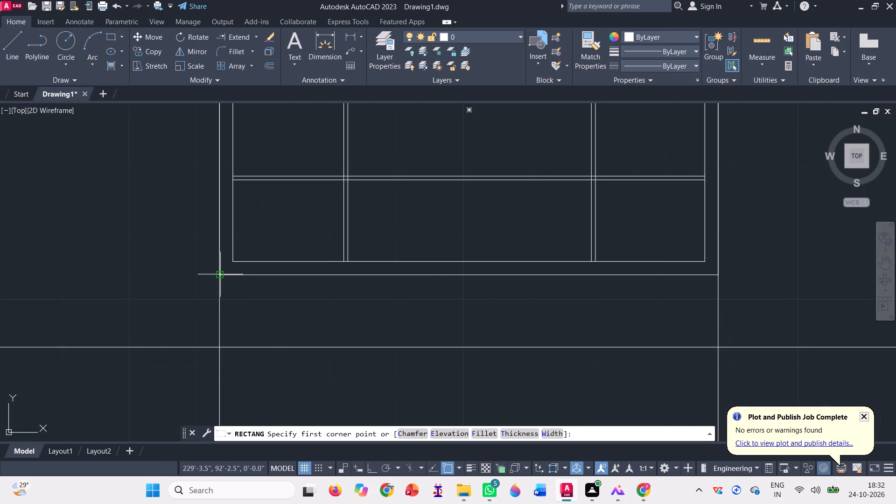
{"action": "left_click", "coordinate": [218, 274]}
{"action": "scroll", "coordinate": [122, 278], "scroll_direction": "down", "scroll_amount": 2}
{"action": "scroll", "coordinate": [356, 288], "scroll_direction": "up", "scroll_amount": 2}
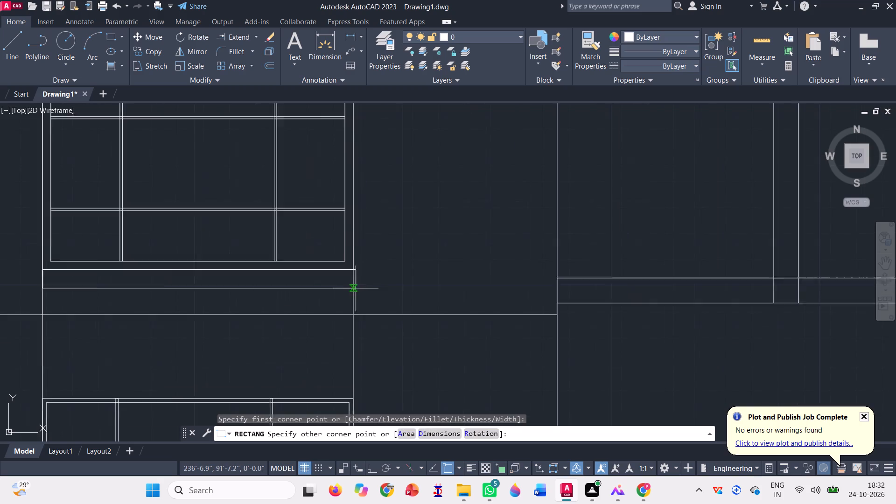
{"action": "scroll", "coordinate": [371, 276], "scroll_direction": "up", "scroll_amount": 3}
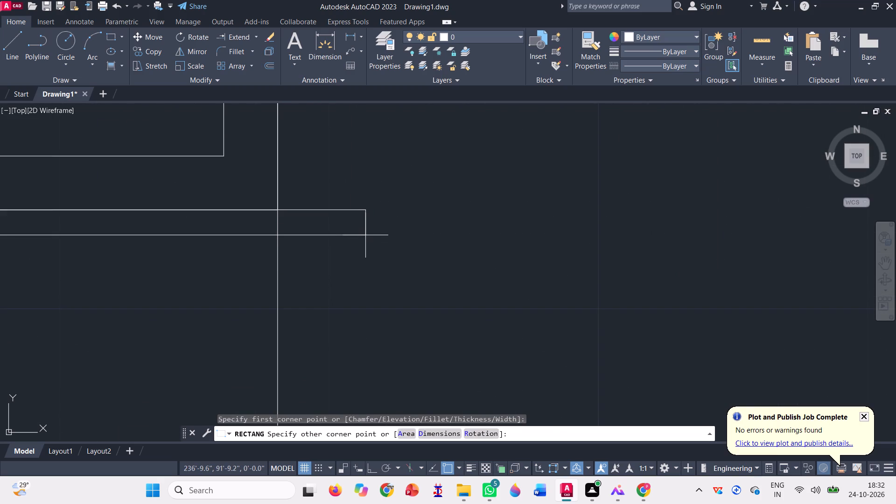
{"action": "left_click", "coordinate": [370, 232]}
{"action": "scroll", "coordinate": [452, 230], "scroll_direction": "down", "scroll_amount": 3}
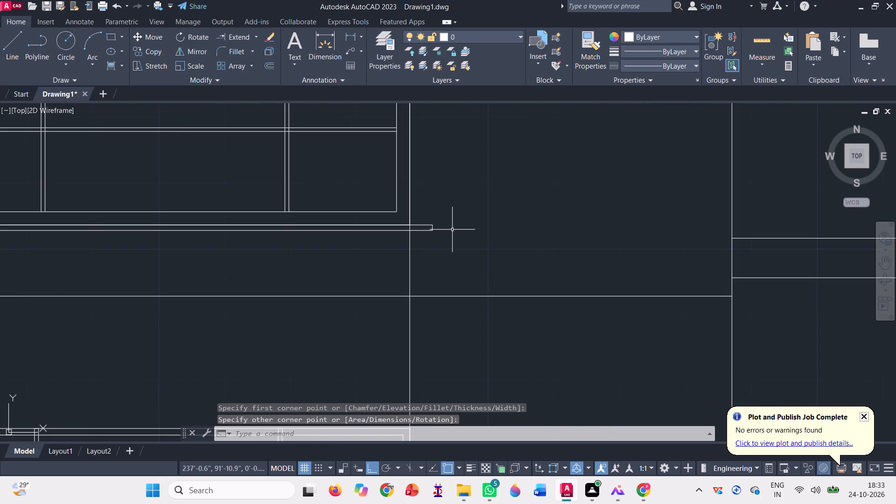
Move the thin sill rectangle by its top midpoint to the midpoint of the centre window's bottom edge.
{"action": "left_click", "coordinate": [155, 41]}
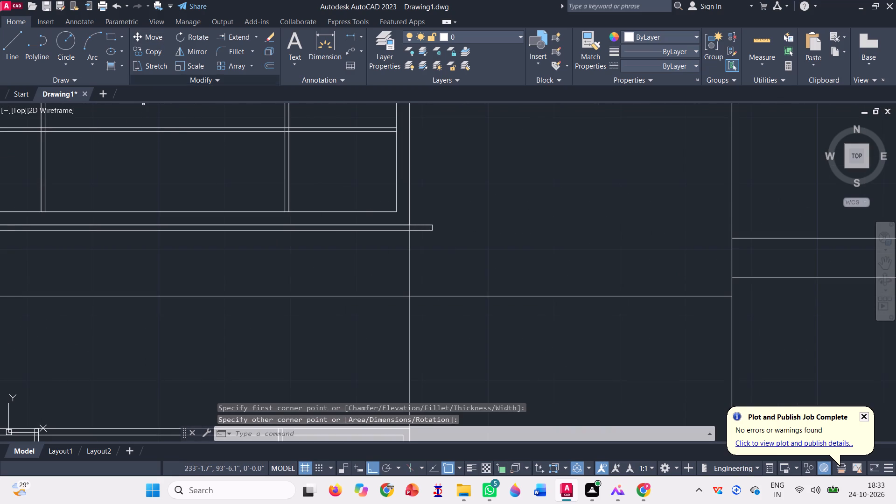
{"action": "left_click", "coordinate": [440, 239]}
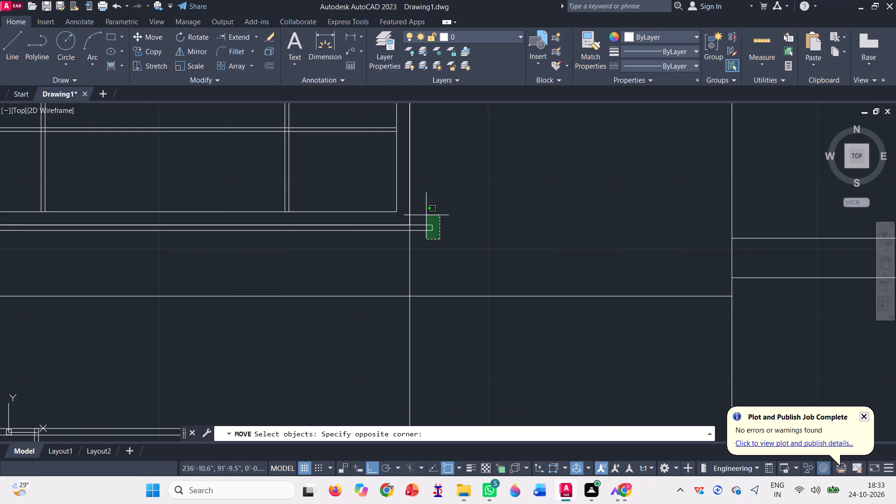
{"action": "left_click", "coordinate": [426, 214]}
{"action": "scroll", "coordinate": [490, 271], "scroll_direction": "down", "scroll_amount": 2}
{"action": "key", "text": "space"}
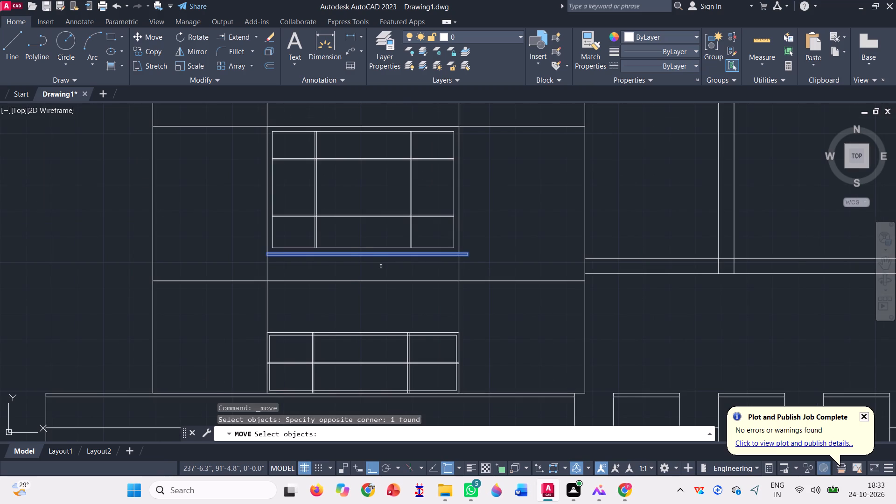
{"action": "scroll", "coordinate": [350, 259], "scroll_direction": "up", "scroll_amount": 3}
{"action": "scroll", "coordinate": [406, 221], "scroll_direction": "up", "scroll_amount": 2}
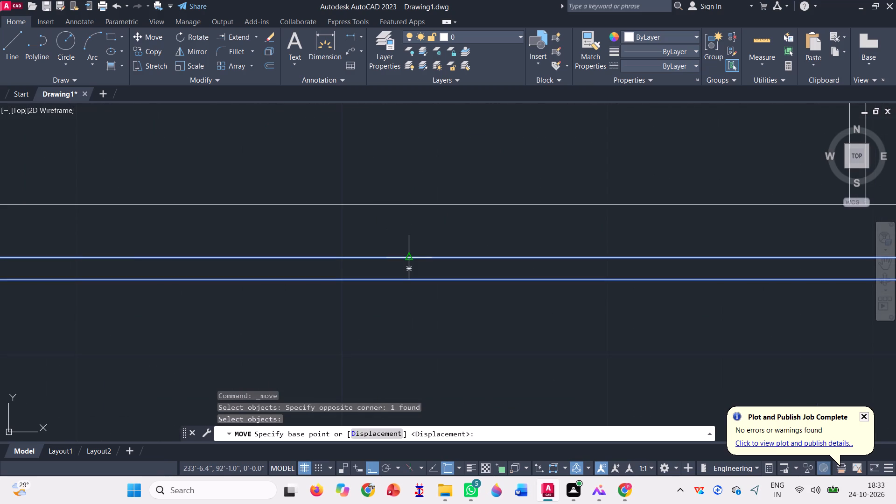
{"action": "left_click", "coordinate": [406, 256]}
{"action": "scroll", "coordinate": [424, 255], "scroll_direction": "down", "scroll_amount": 2}
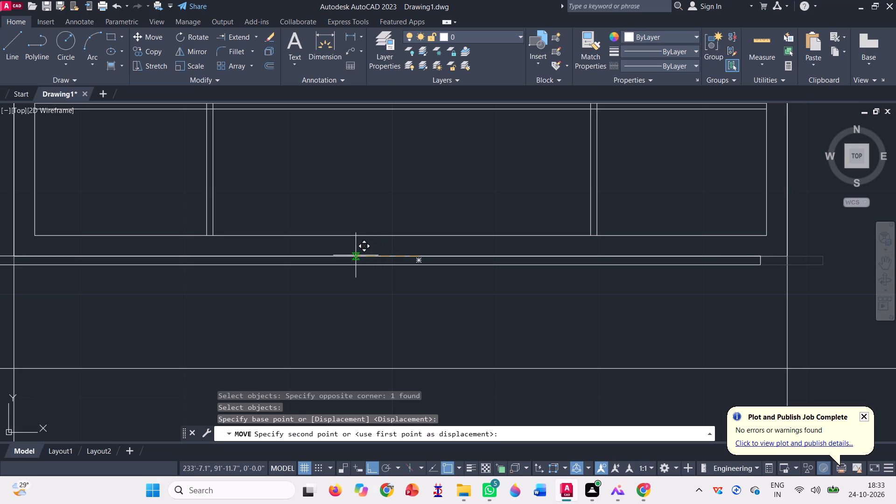
{"action": "scroll", "coordinate": [402, 255], "scroll_direction": "down", "scroll_amount": 1}
{"action": "left_click", "coordinate": [402, 255]}
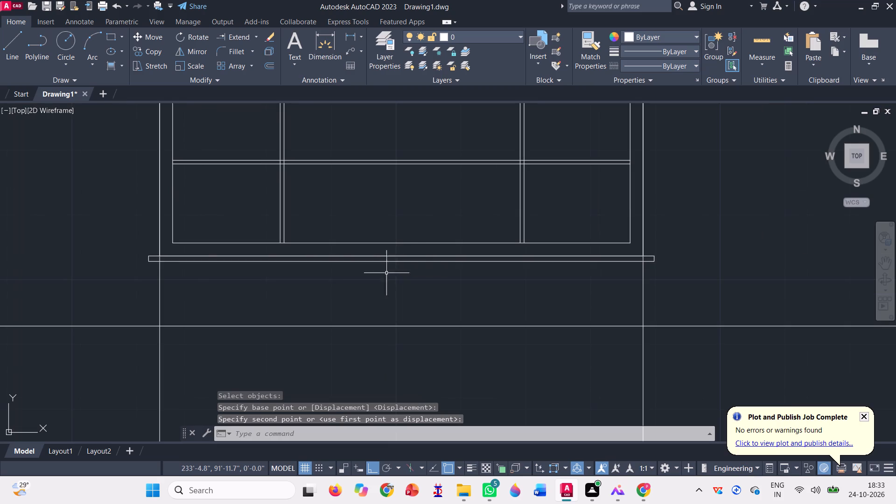
Trim the vertical line pieces crossing inside the sill at both sides of the centre window.
{"action": "left_click", "coordinate": [259, 35]}
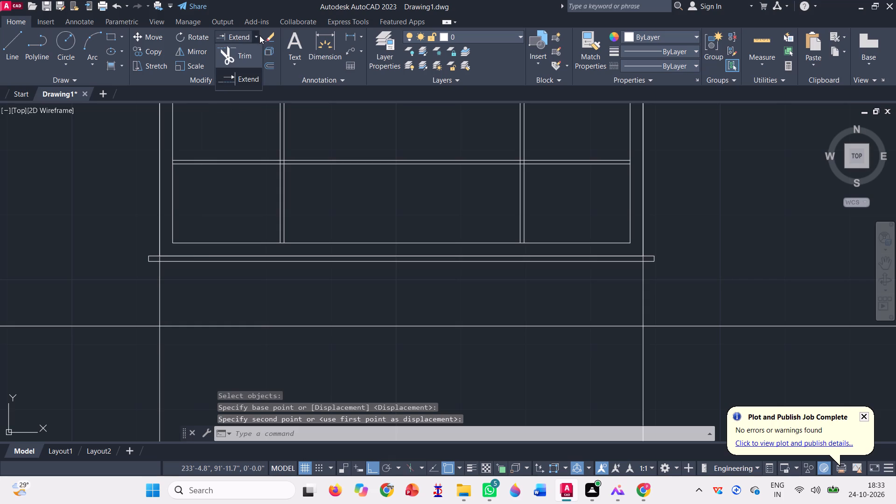
{"action": "left_click", "coordinate": [260, 59]}
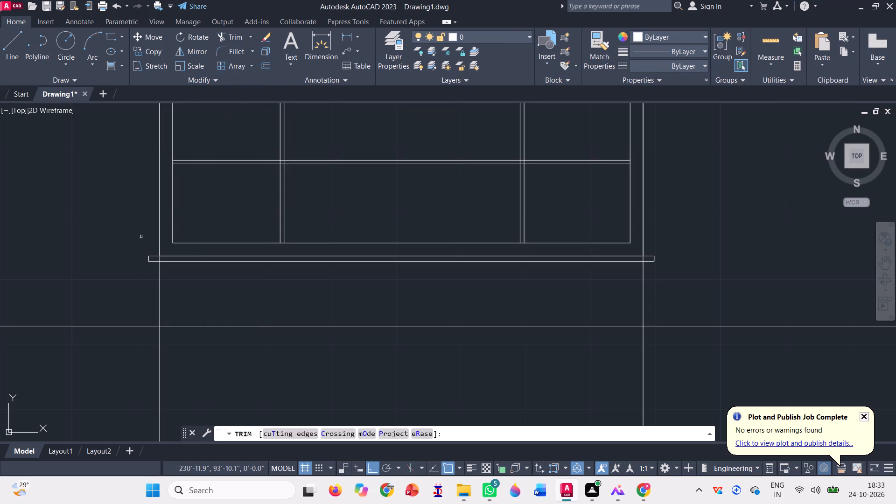
{"action": "scroll", "coordinate": [163, 271], "scroll_direction": "up", "scroll_amount": 3}
{"action": "left_click", "coordinate": [148, 219]}
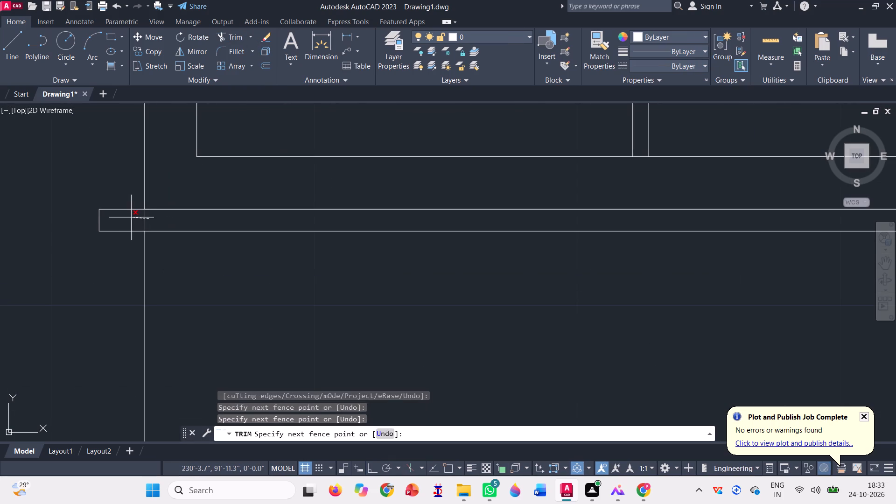
{"action": "left_click", "coordinate": [131, 217]}
{"action": "scroll", "coordinate": [124, 221], "scroll_direction": "down", "scroll_amount": 4}
{"action": "scroll", "coordinate": [423, 216], "scroll_direction": "up", "scroll_amount": 2}
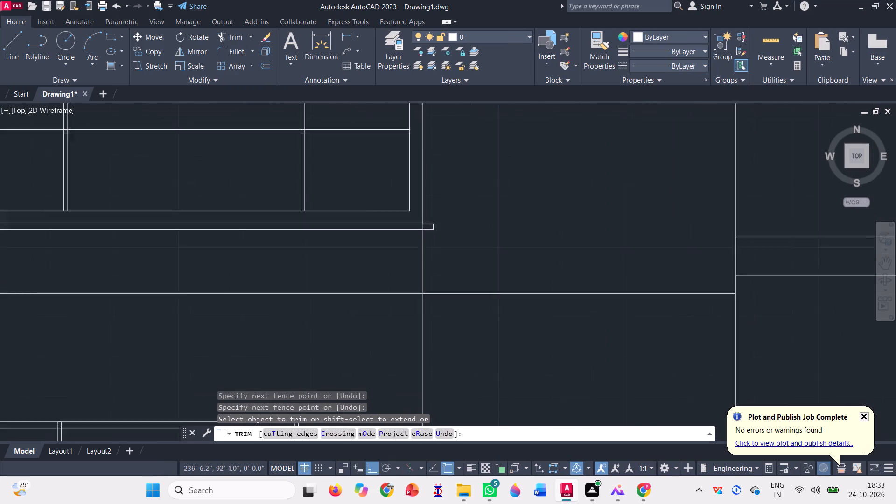
{"action": "scroll", "coordinate": [424, 214], "scroll_direction": "up", "scroll_amount": 5}
{"action": "left_click", "coordinate": [434, 245]}
{"action": "left_click", "coordinate": [409, 249]}
{"action": "scroll", "coordinate": [397, 259], "scroll_direction": "down", "scroll_amount": 3}
{"action": "scroll", "coordinate": [455, 238], "scroll_direction": "down", "scroll_amount": 2}
{"action": "scroll", "coordinate": [415, 261], "scroll_direction": "down", "scroll_amount": 2}
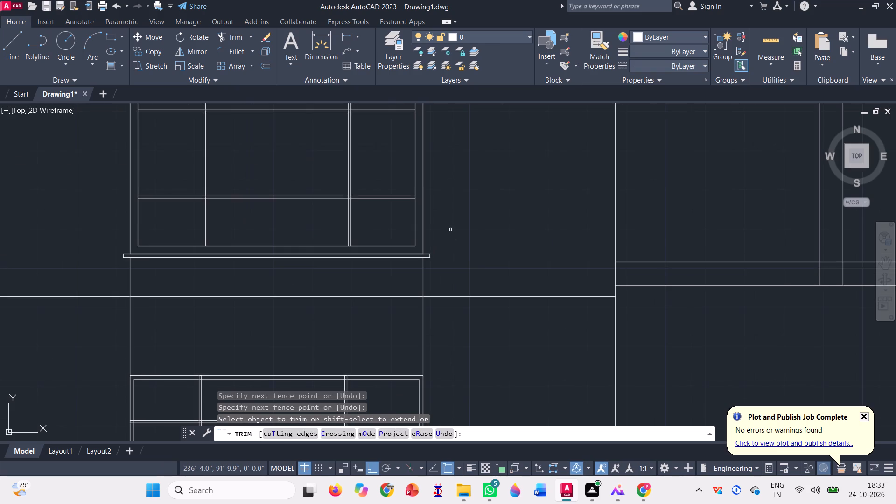
{"action": "scroll", "coordinate": [385, 265], "scroll_direction": "down", "scroll_amount": 18}
{"action": "key", "text": "space"}
Copy the sill straight down so the copy rests on the horizontal grid line below the centre window.
{"action": "scroll", "coordinate": [400, 266], "scroll_direction": "up", "scroll_amount": 2}
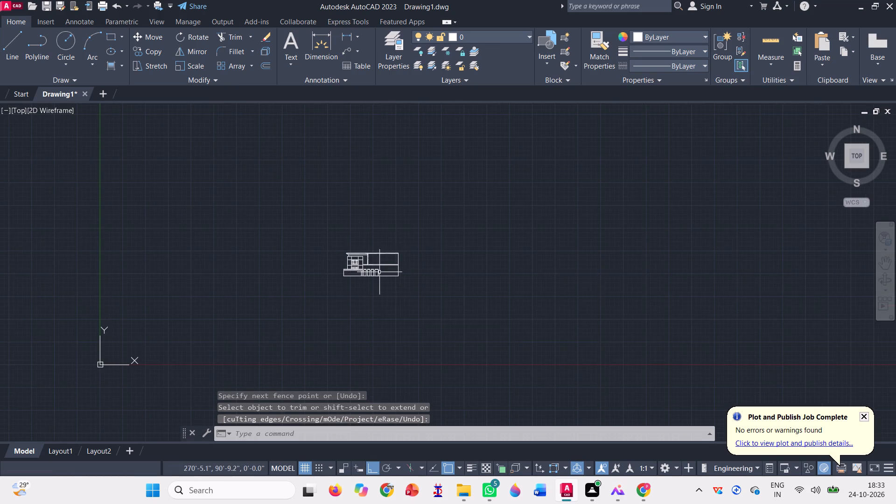
{"action": "scroll", "coordinate": [340, 272], "scroll_direction": "up", "scroll_amount": 4}
{"action": "scroll", "coordinate": [477, 219], "scroll_direction": "up", "scroll_amount": 2}
{"action": "scroll", "coordinate": [451, 254], "scroll_direction": "down", "scroll_amount": 2}
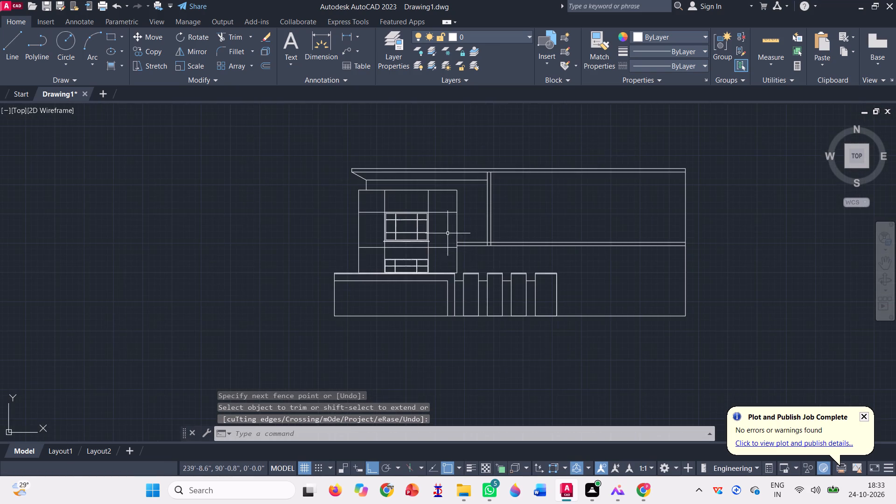
{"action": "scroll", "coordinate": [448, 232], "scroll_direction": "up", "scroll_amount": 3}
{"action": "scroll", "coordinate": [257, 313], "scroll_direction": "up", "scroll_amount": 2}
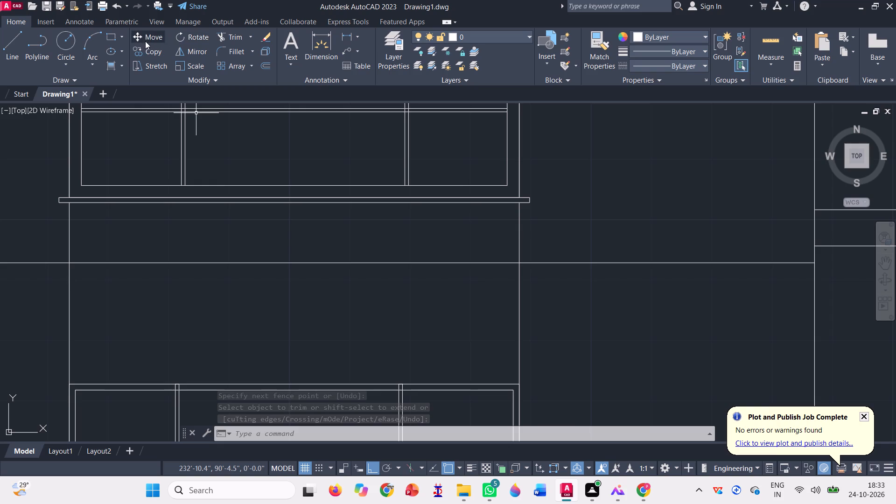
{"action": "left_click", "coordinate": [147, 53]}
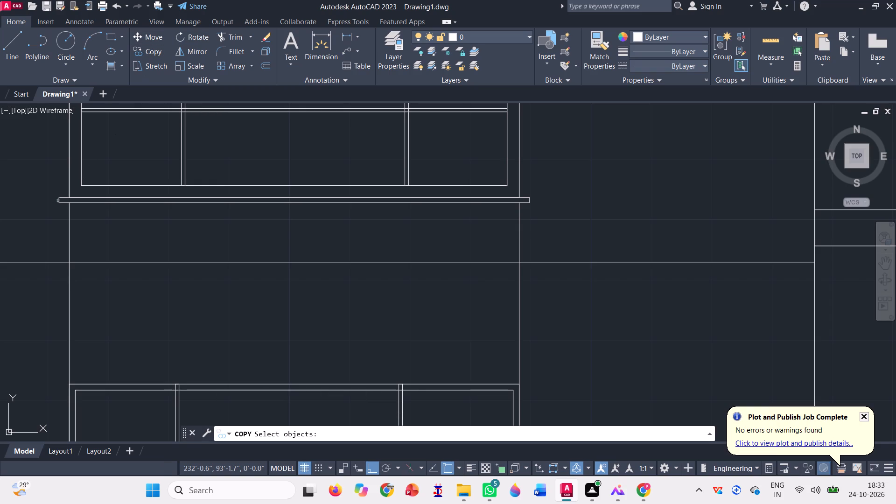
{"action": "left_click", "coordinate": [58, 199]}
{"action": "key", "text": "space"}
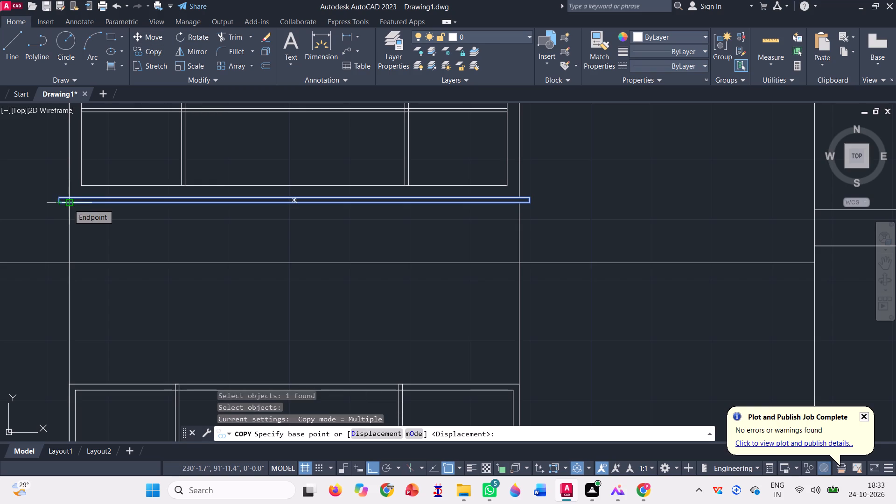
{"action": "left_click", "coordinate": [69, 204]}
{"action": "left_click", "coordinate": [67, 259]}
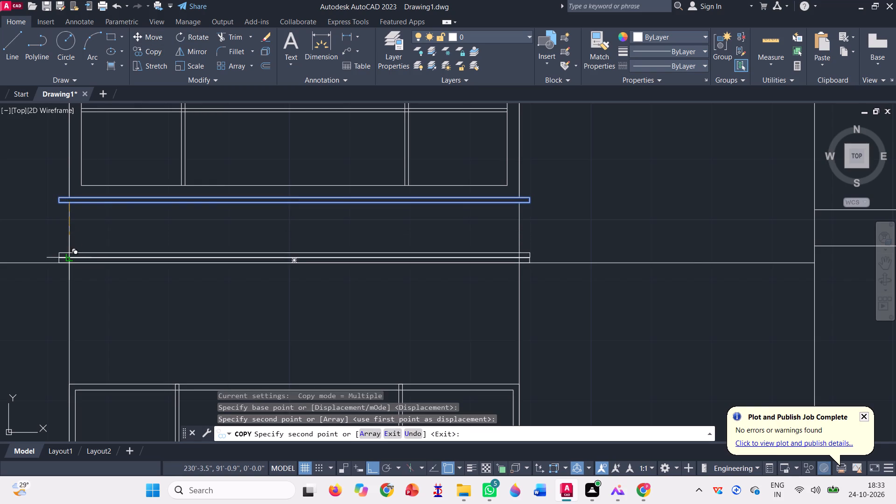
{"action": "scroll", "coordinate": [239, 276], "scroll_direction": "down", "scroll_amount": 2}
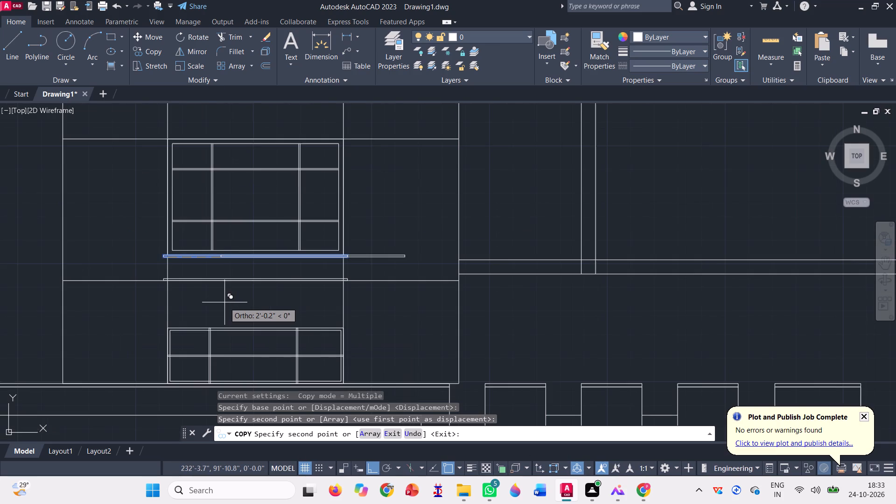
{"action": "key", "text": "space"}
Trim the vertical grid line pieces crossing inside both ends of the lower sill copy.
{"action": "scroll", "coordinate": [226, 301], "scroll_direction": "down", "scroll_amount": 1}
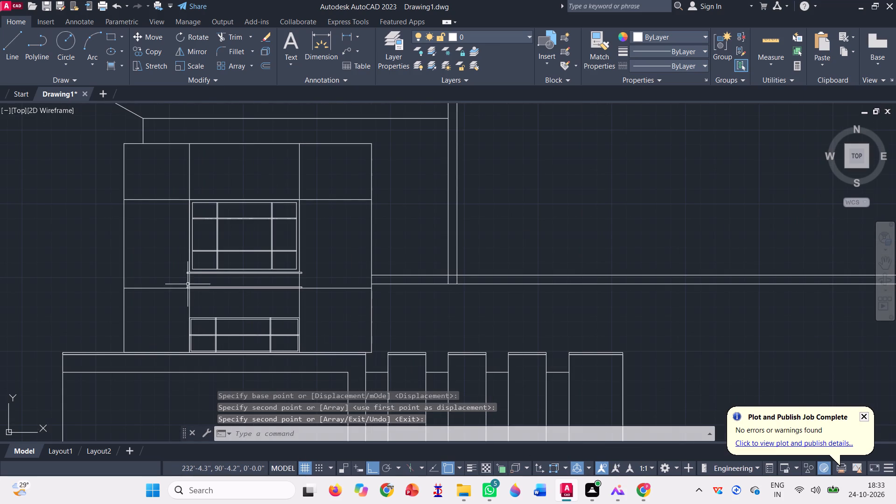
{"action": "left_click", "coordinate": [224, 42]}
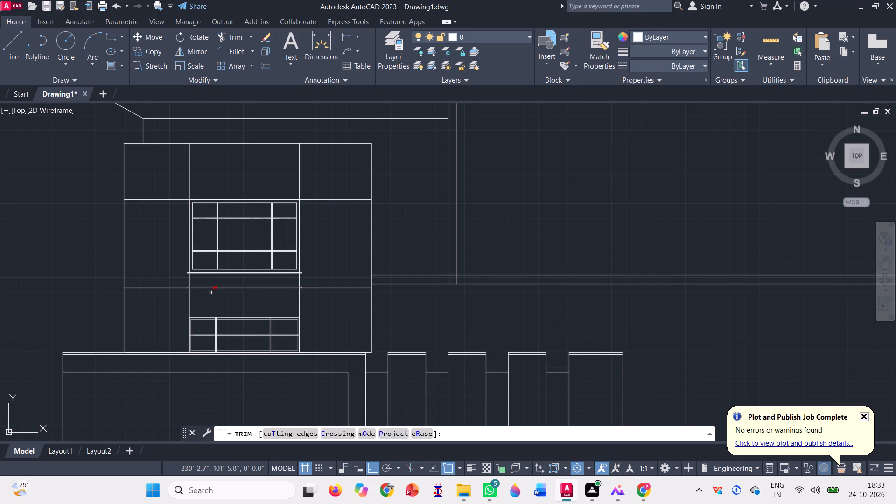
{"action": "scroll", "coordinate": [202, 292], "scroll_direction": "up", "scroll_amount": 4}
{"action": "scroll", "coordinate": [110, 282], "scroll_direction": "up", "scroll_amount": 3}
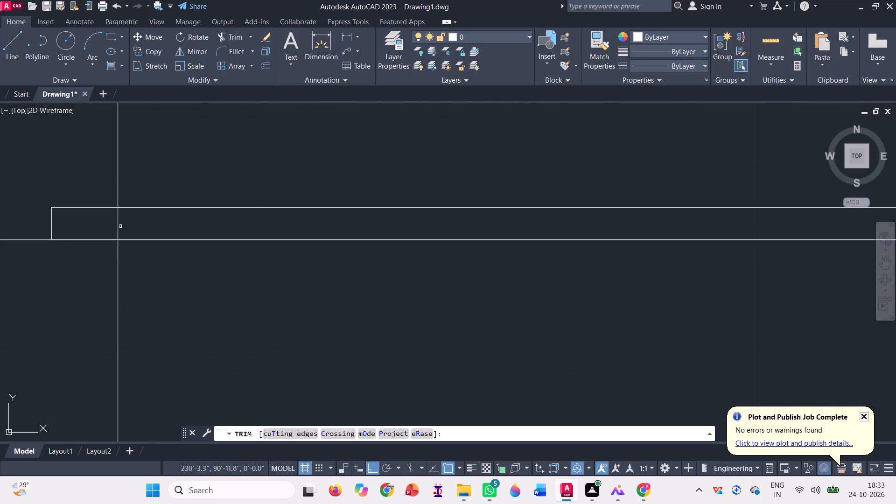
{"action": "left_click", "coordinate": [120, 225]}
{"action": "left_click", "coordinate": [105, 216]}
{"action": "scroll", "coordinate": [121, 272], "scroll_direction": "down", "scroll_amount": 5}
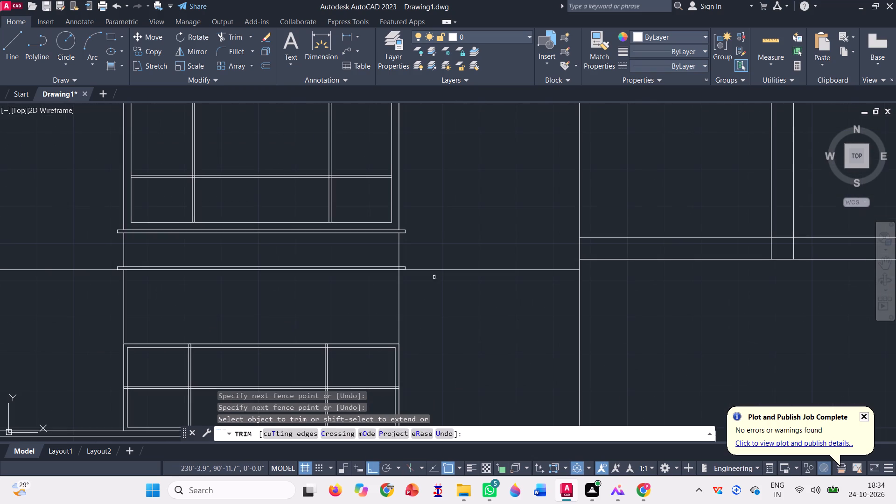
{"action": "scroll", "coordinate": [399, 269], "scroll_direction": "up", "scroll_amount": 4}
{"action": "left_click", "coordinate": [390, 254]}
{"action": "left_click", "coordinate": [380, 251]}
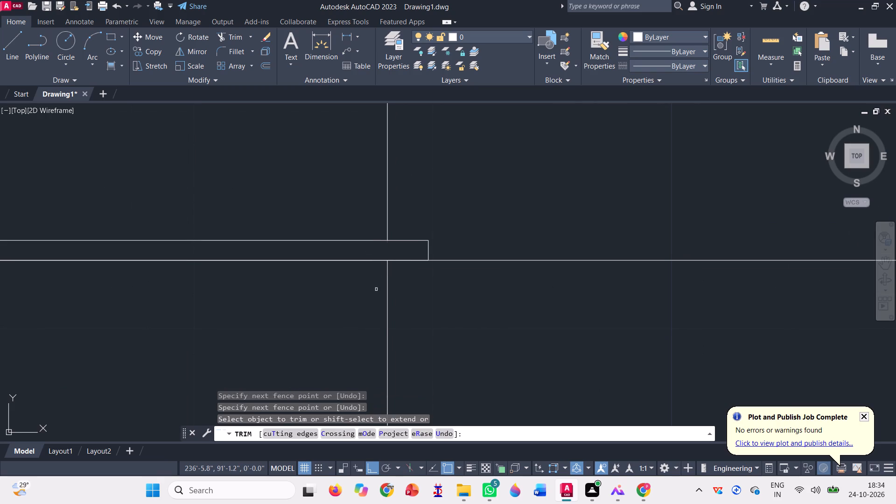
{"action": "scroll", "coordinate": [376, 289], "scroll_direction": "down", "scroll_amount": 5}
{"action": "key", "text": "space"}
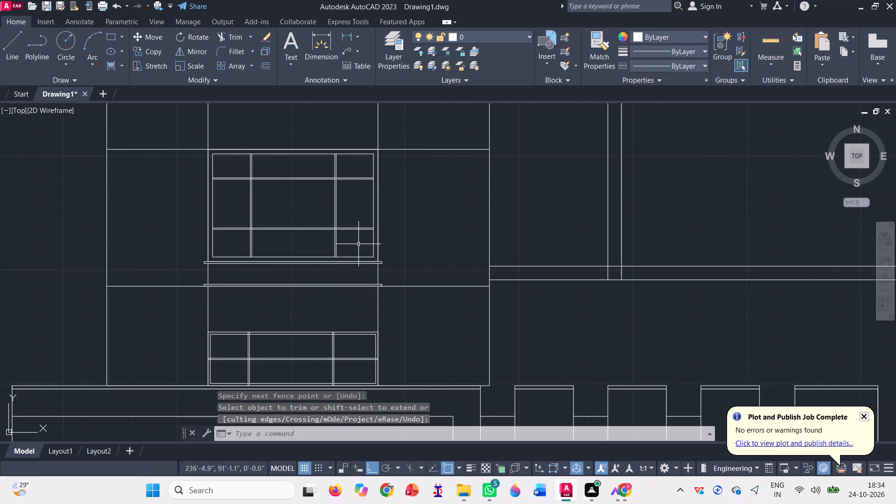
Move the centre window together with its upper sill straight down by about 4 inches, towards the lower sill.
{"action": "left_click", "coordinate": [154, 35]}
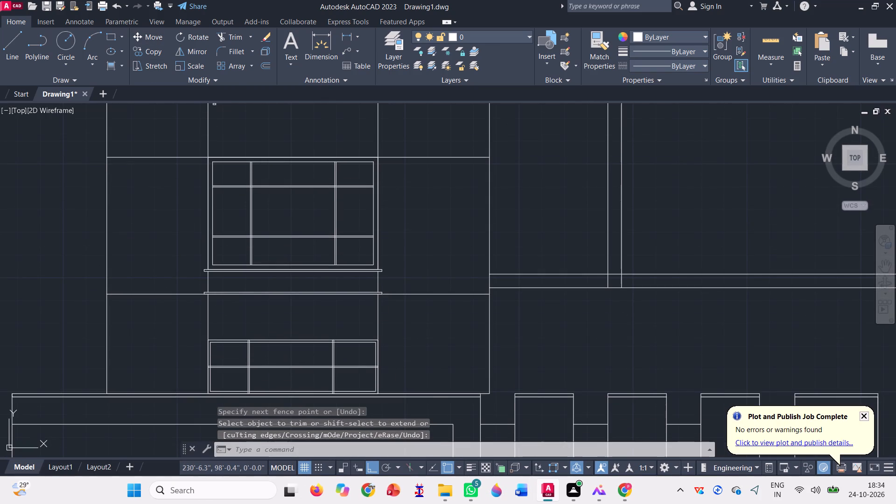
{"action": "left_click", "coordinate": [356, 280]}
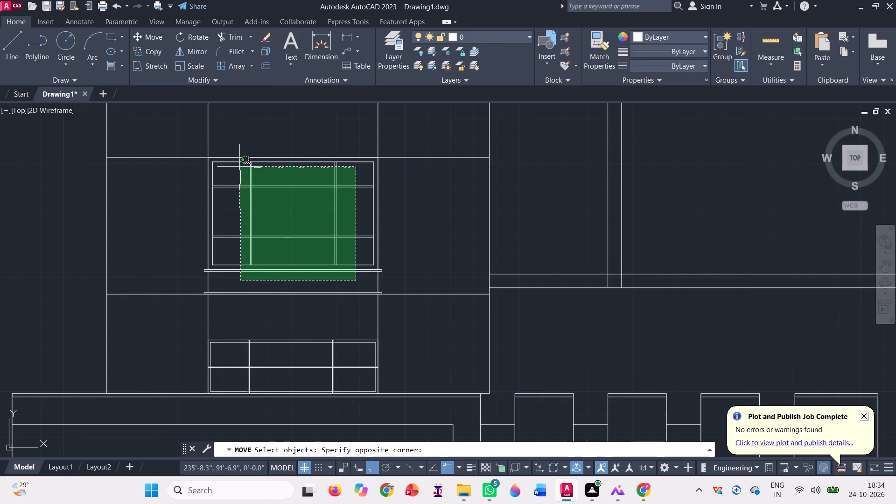
{"action": "left_click", "coordinate": [239, 166]}
{"action": "key", "text": "space"}
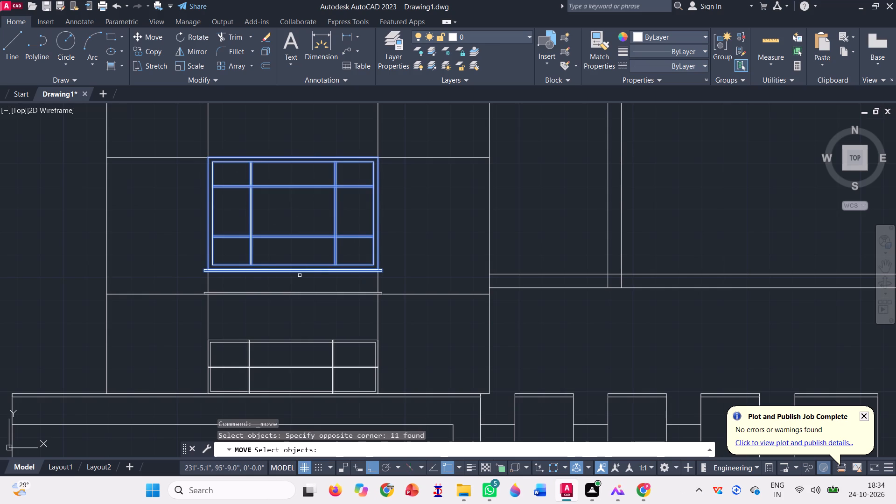
{"action": "scroll", "coordinate": [300, 275], "scroll_direction": "up", "scroll_amount": 3}
{"action": "left_click", "coordinate": [268, 254]}
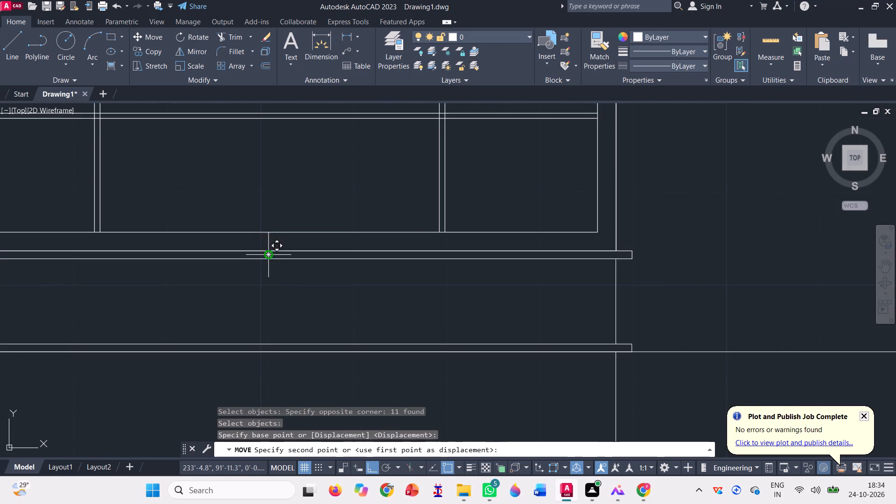
{"action": "left_click", "coordinate": [274, 297]}
Trim the vertical line pieces crossing inside both ends of the moved upper sill.
{"action": "scroll", "coordinate": [392, 316], "scroll_direction": "down", "scroll_amount": 2}
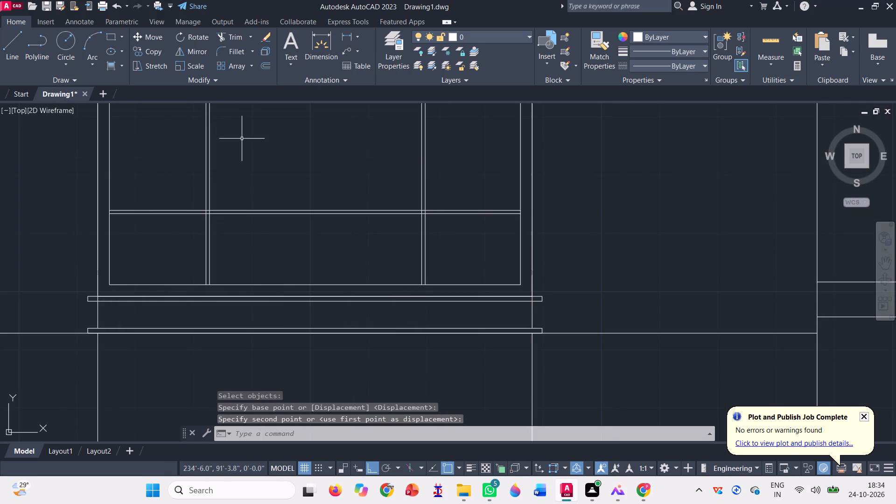
{"action": "left_click", "coordinate": [229, 34]}
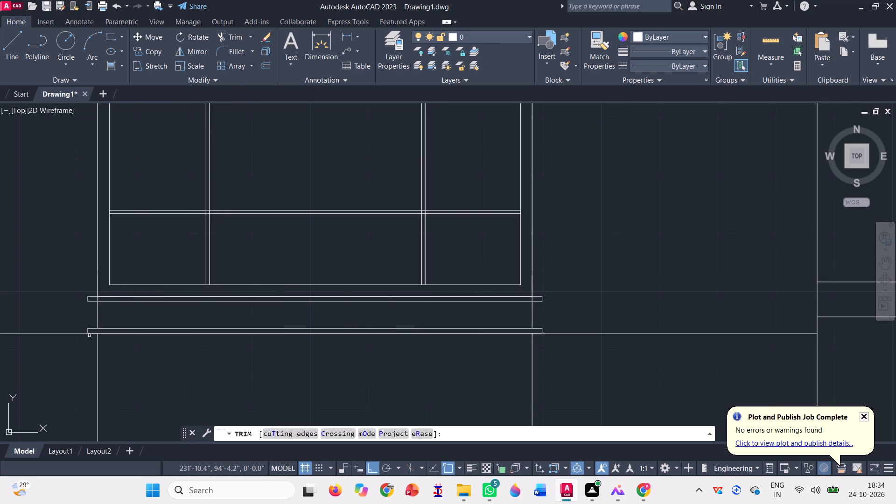
{"action": "scroll", "coordinate": [103, 302], "scroll_direction": "up", "scroll_amount": 3}
{"action": "left_click", "coordinate": [71, 290]}
{"action": "left_click", "coordinate": [90, 294]}
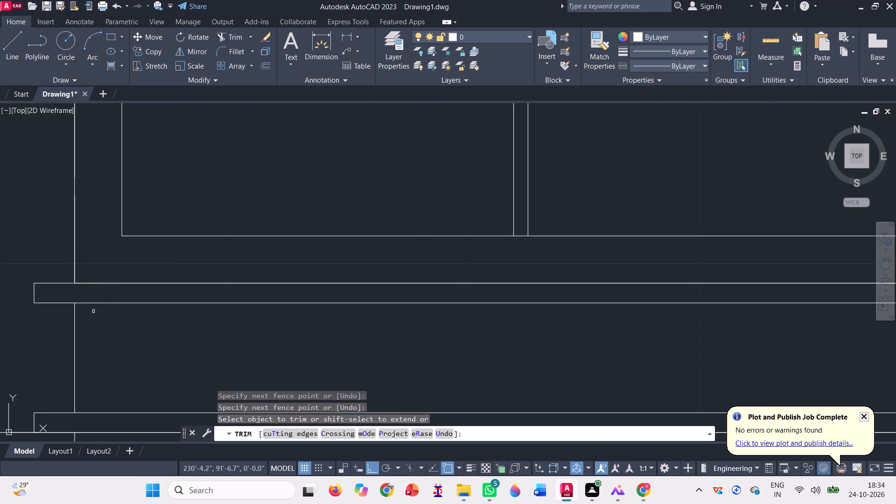
{"action": "scroll", "coordinate": [94, 313], "scroll_direction": "down", "scroll_amount": 3}
{"action": "scroll", "coordinate": [523, 307], "scroll_direction": "up", "scroll_amount": 4}
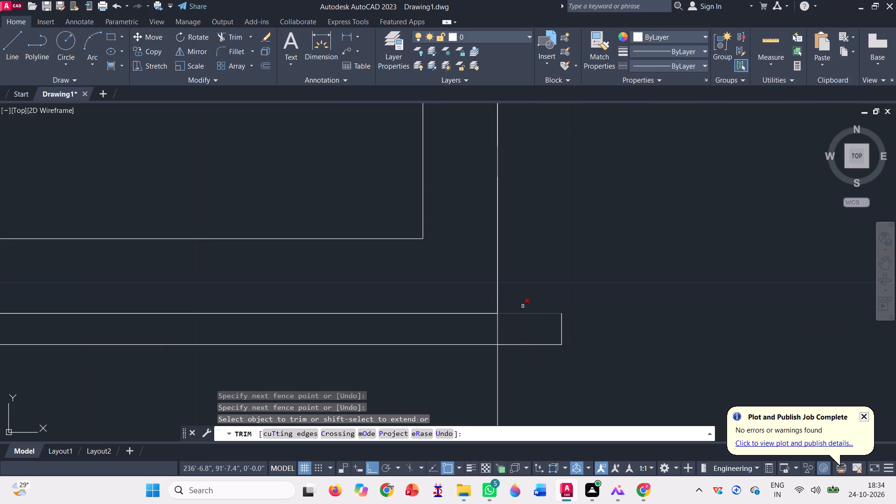
{"action": "left_click", "coordinate": [505, 329]}
{"action": "left_click", "coordinate": [486, 325]}
Trim the vertical line pieces beside the centre window just above the upper sill, on both sides.
{"action": "scroll", "coordinate": [478, 351], "scroll_direction": "down", "scroll_amount": 3}
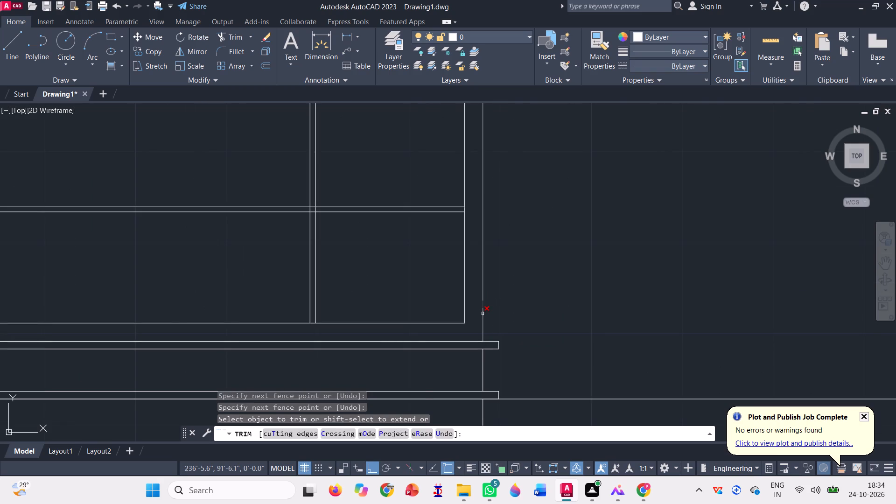
{"action": "left_click", "coordinate": [483, 314]}
{"action": "scroll", "coordinate": [561, 322], "scroll_direction": "down", "scroll_amount": 2}
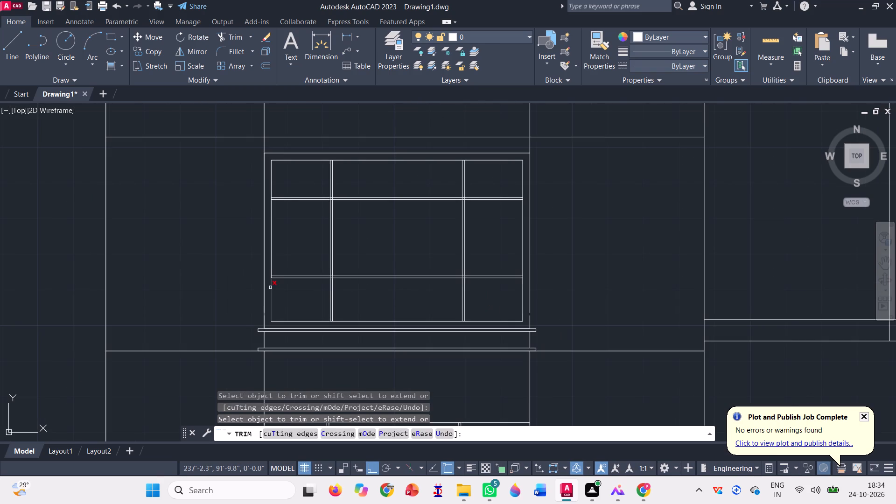
{"action": "left_click", "coordinate": [265, 291]}
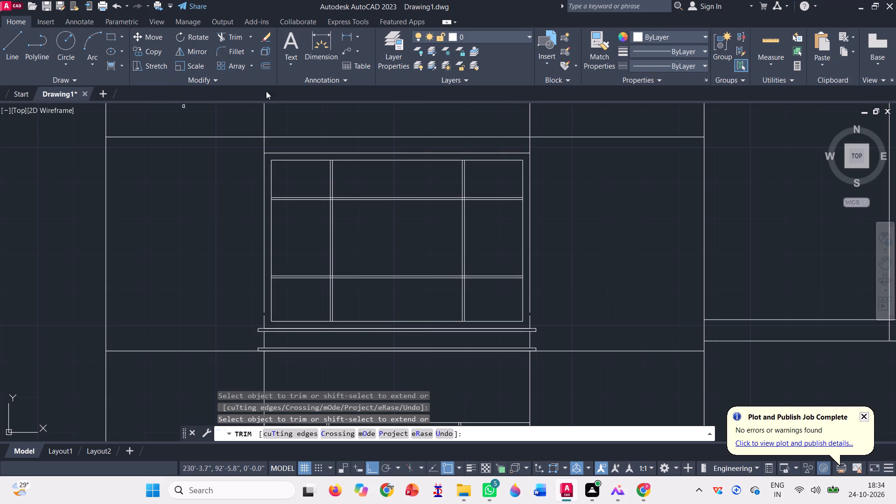
{"action": "left_click", "coordinate": [264, 322]}
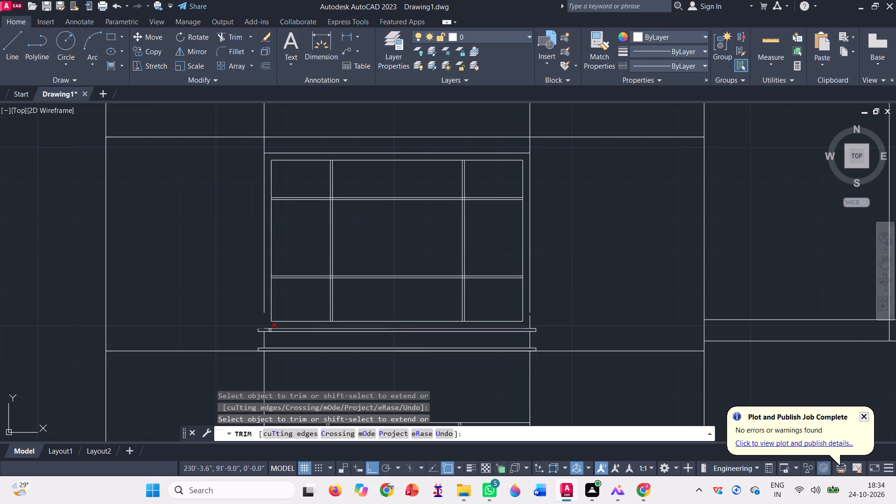
{"action": "scroll", "coordinate": [538, 309], "scroll_direction": "up", "scroll_amount": 3}
{"action": "left_click", "coordinate": [486, 353]}
{"action": "left_click", "coordinate": [520, 354]}
Extend the vertical lines on both sides of the centre window down to the top of the upper sill.
{"action": "scroll", "coordinate": [520, 332], "scroll_direction": "down", "scroll_amount": 3}
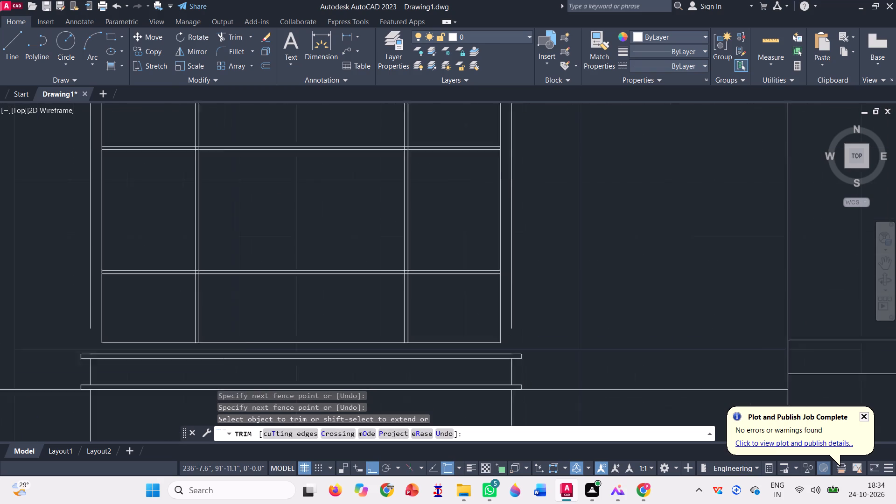
{"action": "left_click", "coordinate": [248, 35]}
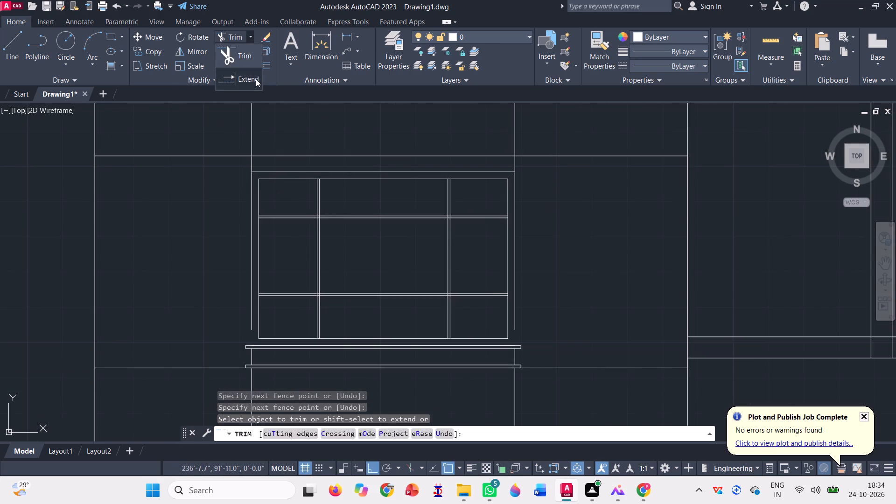
{"action": "left_click", "coordinate": [254, 77]}
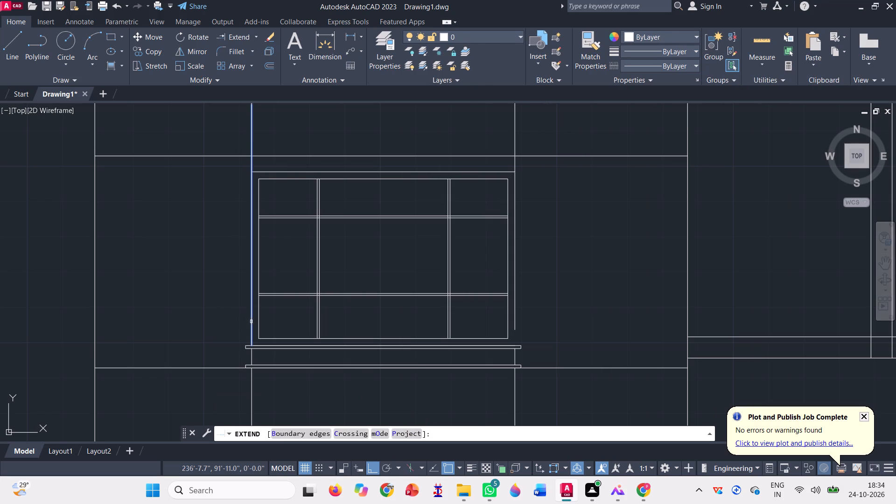
{"action": "left_click", "coordinate": [252, 322]}
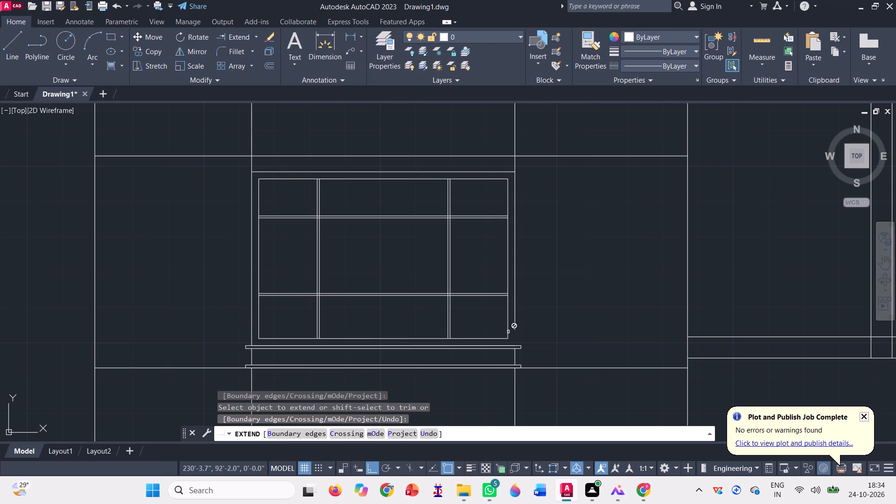
{"action": "left_click", "coordinate": [514, 329]}
{"action": "scroll", "coordinate": [218, 305], "scroll_direction": "down", "scroll_amount": 1}
{"action": "scroll", "coordinate": [207, 265], "scroll_direction": "down", "scroll_amount": 1}
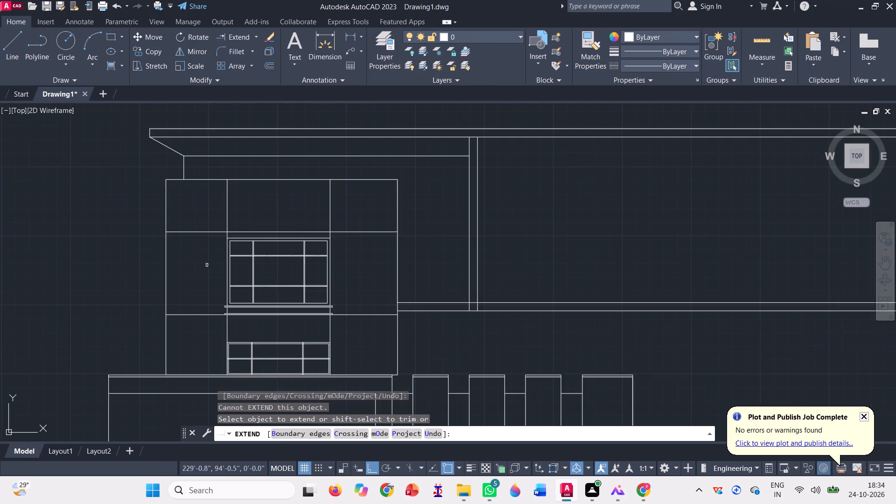
{"action": "scroll", "coordinate": [221, 231], "scroll_direction": "down", "scroll_amount": 1}
{"action": "key", "text": "Escape"}
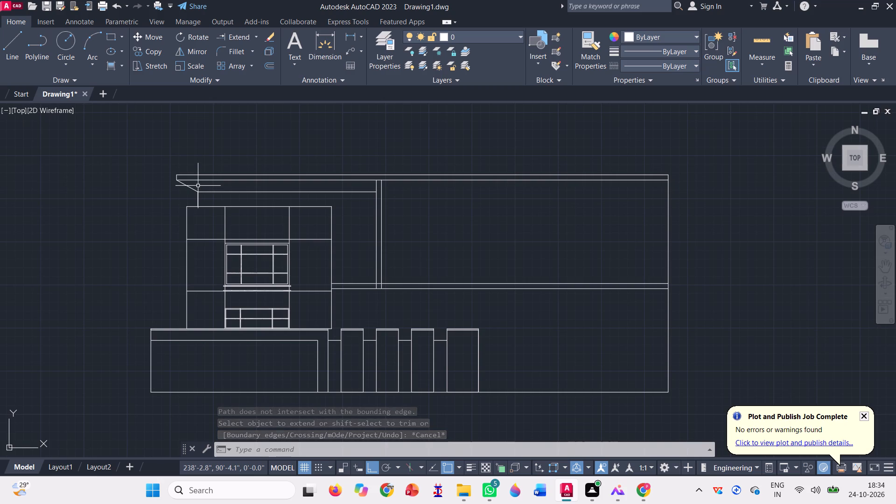
Draw a low rectangle about 16' wide standing on the top edge of the roof slab, above the tall vertical strip.
{"action": "scroll", "coordinate": [198, 186], "scroll_direction": "down", "scroll_amount": 1}
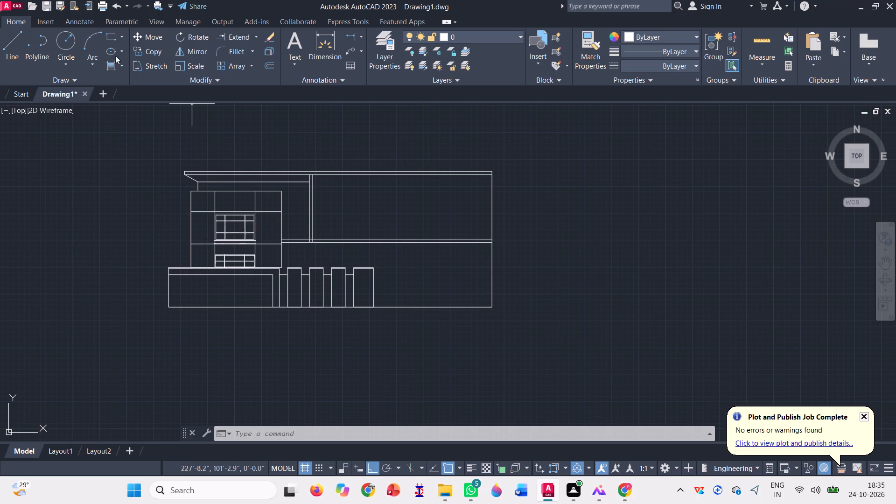
{"action": "left_click", "coordinate": [107, 32]}
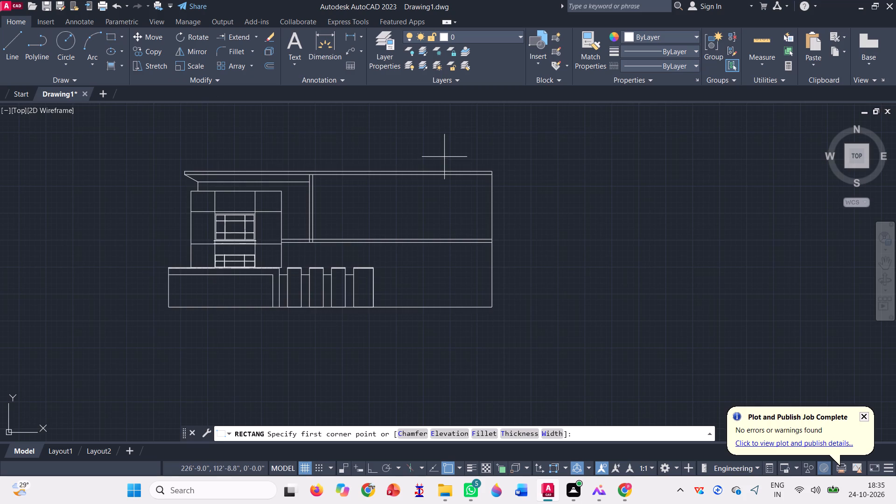
{"action": "scroll", "coordinate": [444, 157], "scroll_direction": "up", "scroll_amount": 1}
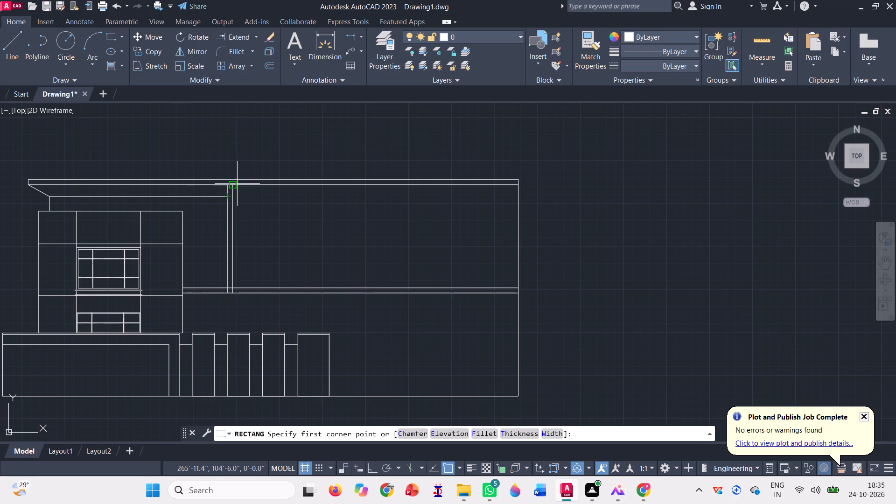
{"action": "left_click", "coordinate": [190, 176]}
{"action": "scroll", "coordinate": [245, 257], "scroll_direction": "down", "scroll_amount": 1}
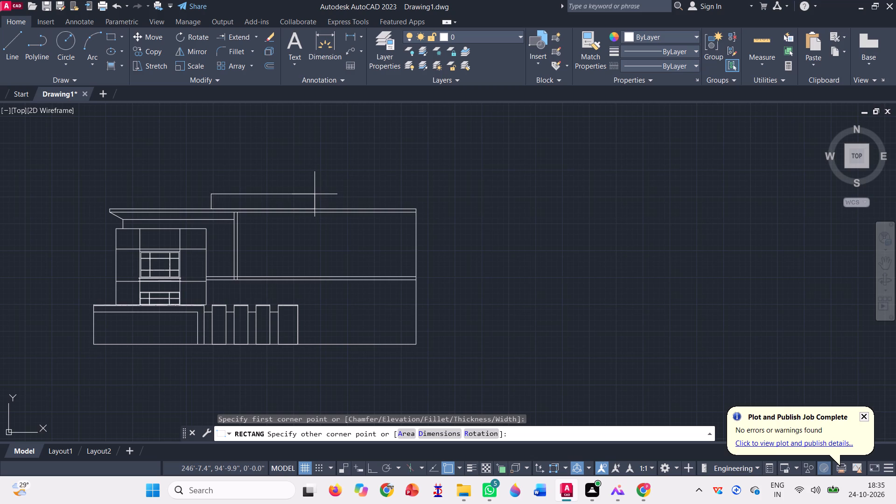
{"action": "left_click", "coordinate": [315, 197]}
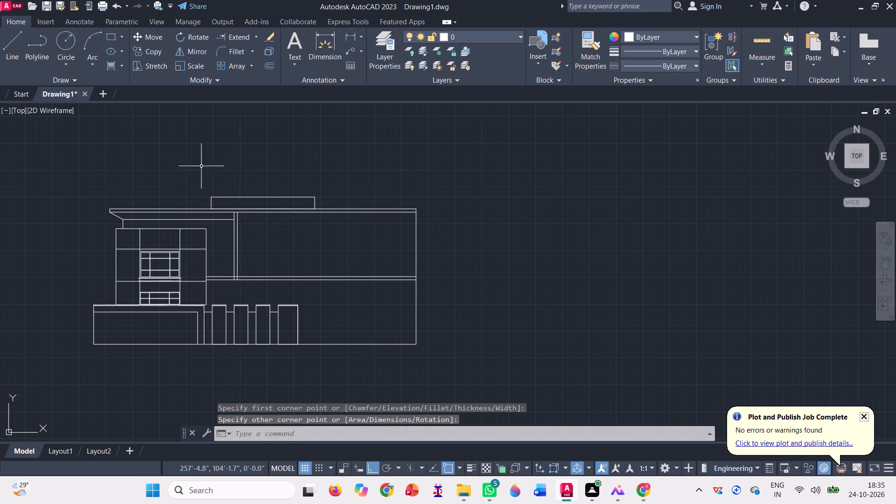
Draw a thin cap rectangle about 17'-8" wide and 11" high from the top-left corner of the rooftop rectangle.
{"action": "left_click", "coordinate": [110, 37]}
{"action": "left_click", "coordinate": [209, 192]}
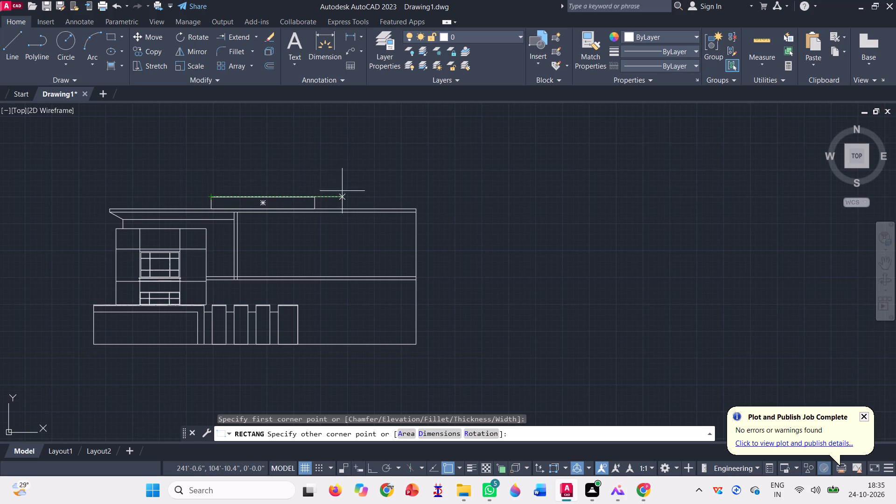
{"action": "scroll", "coordinate": [315, 193], "scroll_direction": "up", "scroll_amount": 2}
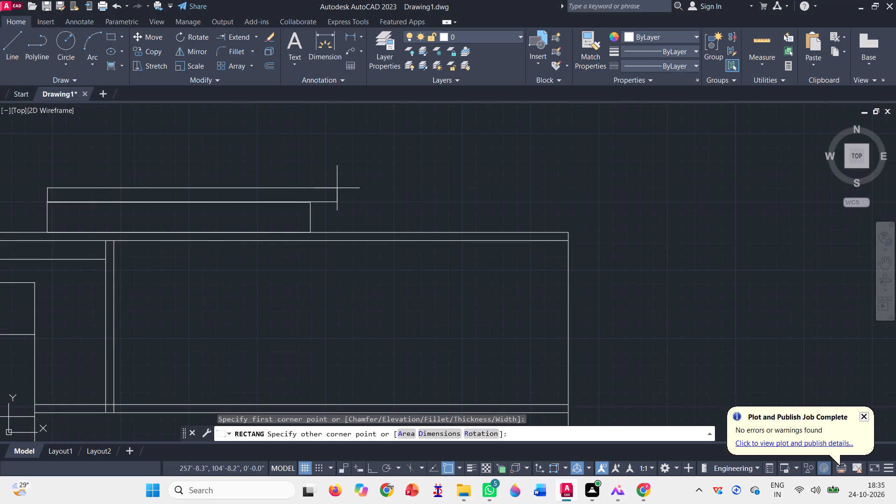
{"action": "left_click", "coordinate": [337, 188]}
Move the thin cap rectangle by its bottom midpoint to the midpoint of the rooftop rectangle's top edge.
{"action": "type", "text": "m"}
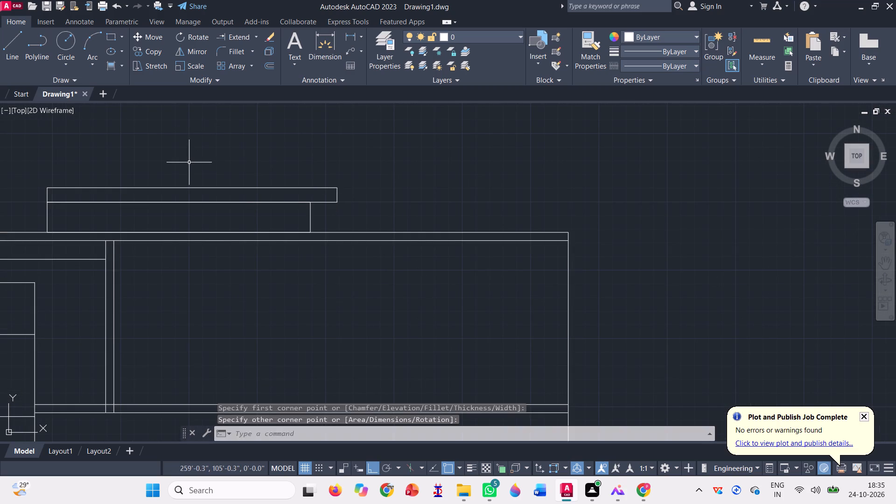
{"action": "key", "text": "space"}
{"action": "left_click", "coordinate": [213, 192]}
{"action": "left_click", "coordinate": [193, 168]}
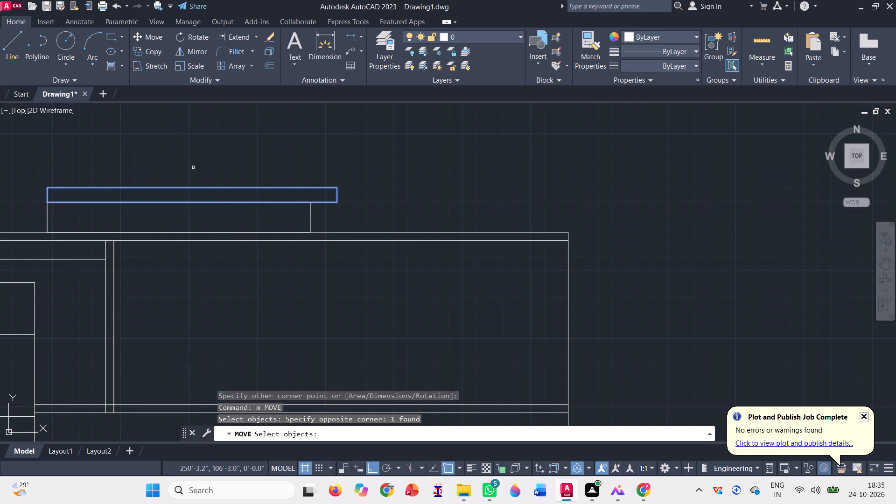
{"action": "key", "text": "space"}
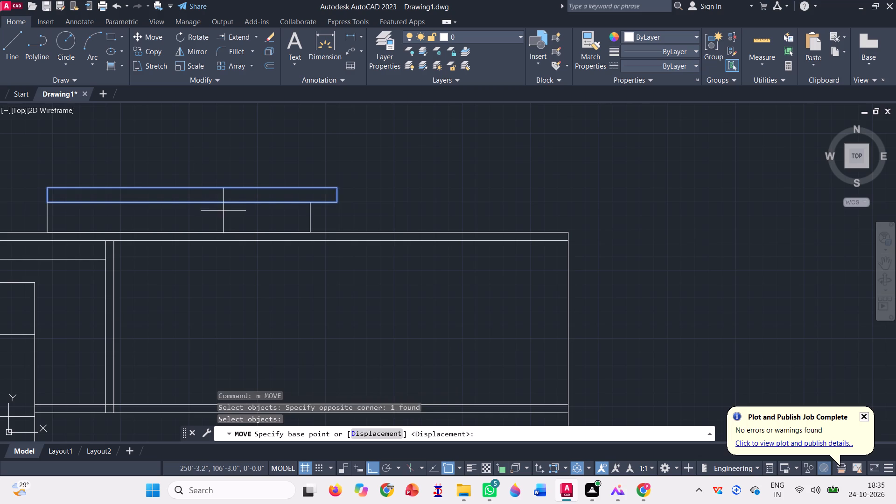
{"action": "left_click", "coordinate": [191, 201]}
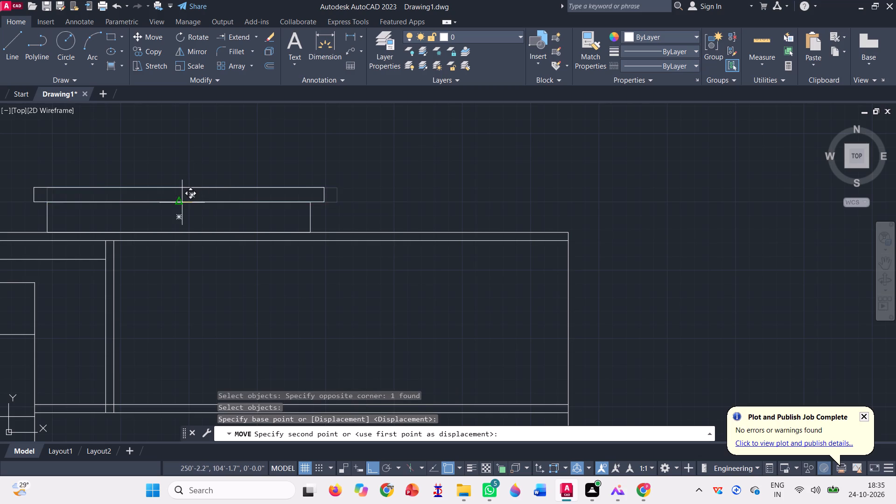
{"action": "left_click", "coordinate": [181, 203]}
Draw a slanted line from the rooftop cap's bottom-left corner down to the roof slab's top edge, about 3" inward.
{"action": "scroll", "coordinate": [337, 220], "scroll_direction": "down", "scroll_amount": 2}
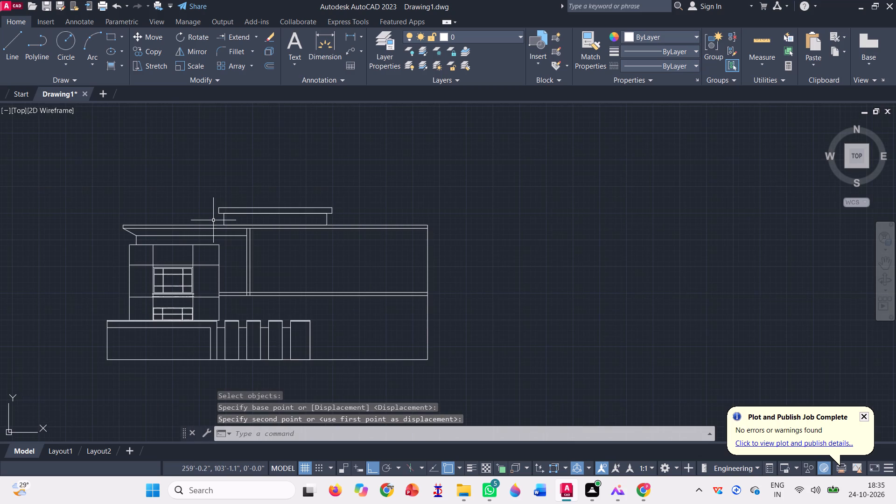
{"action": "key", "text": "l"}
{"action": "key", "text": "Return"}
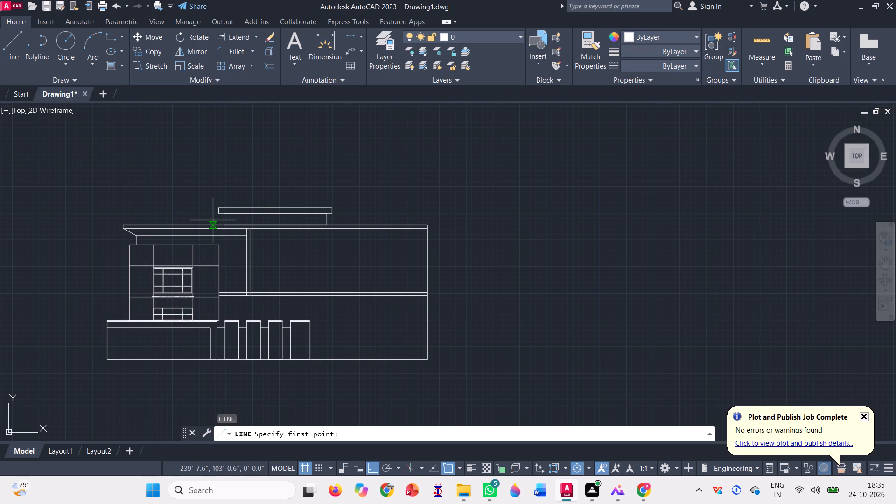
{"action": "scroll", "coordinate": [240, 218], "scroll_direction": "up", "scroll_amount": 2}
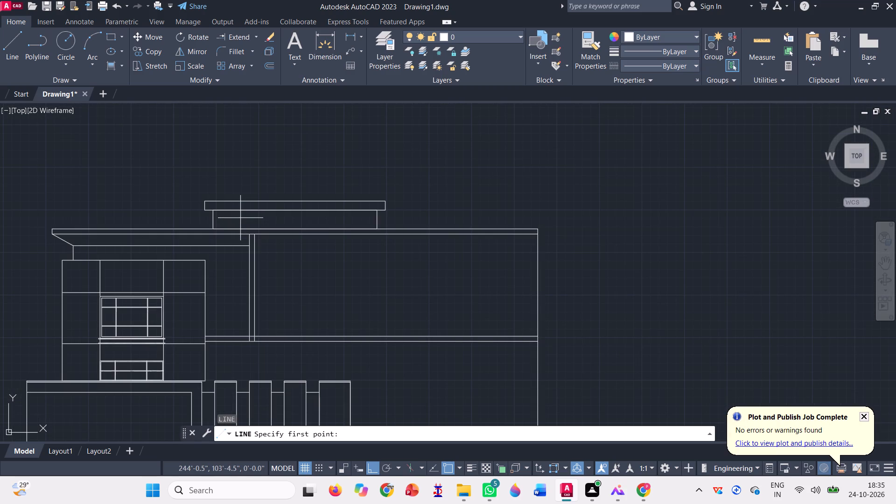
{"action": "scroll", "coordinate": [240, 218], "scroll_direction": "up", "scroll_amount": 1}
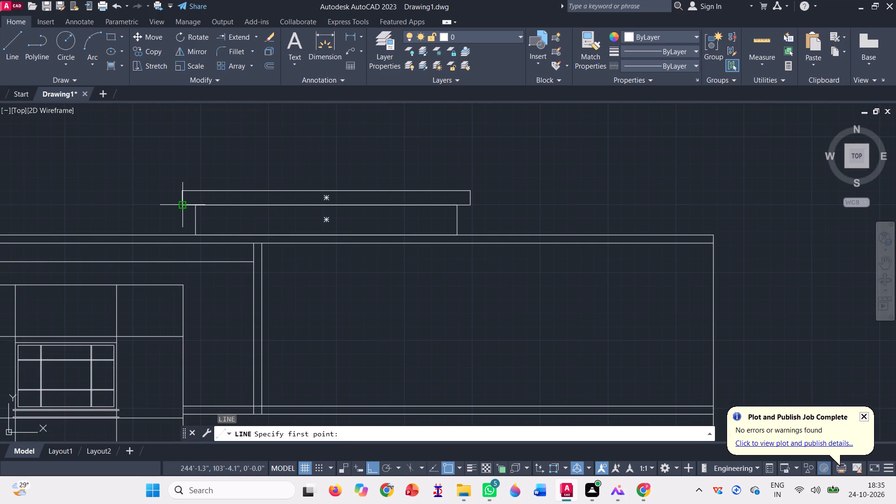
{"action": "left_click", "coordinate": [181, 202]}
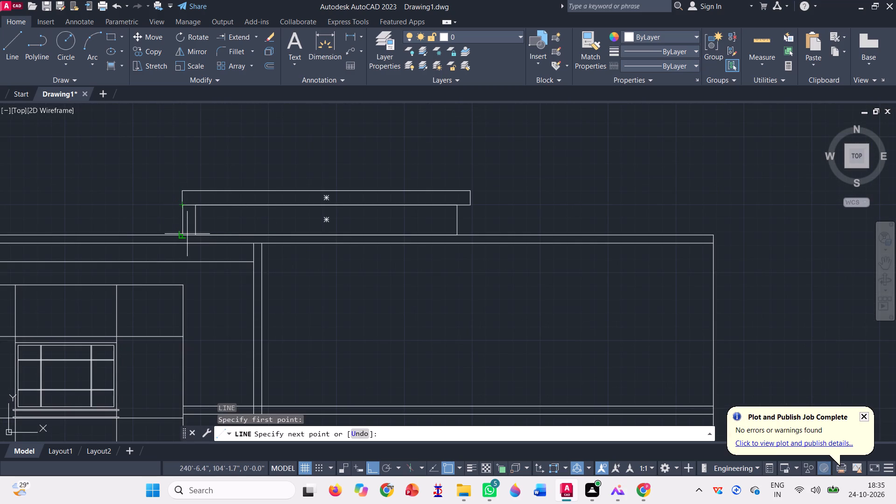
{"action": "key", "text": "F8"}
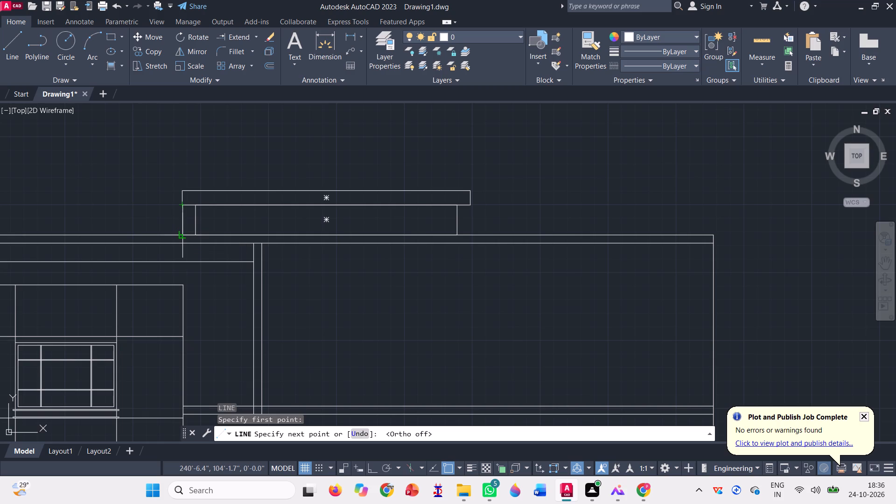
{"action": "scroll", "coordinate": [185, 230], "scroll_direction": "up", "scroll_amount": 2}
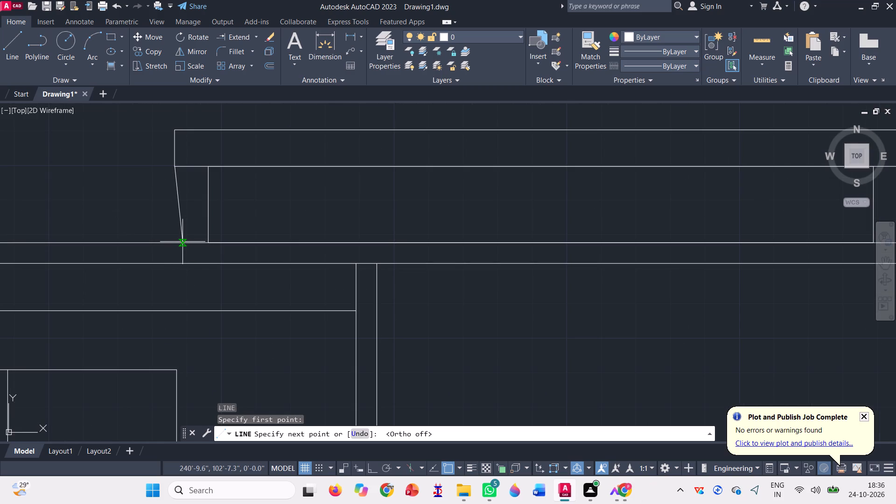
{"action": "left_click", "coordinate": [182, 242]}
{"action": "scroll", "coordinate": [181, 220], "scroll_direction": "down", "scroll_amount": 4}
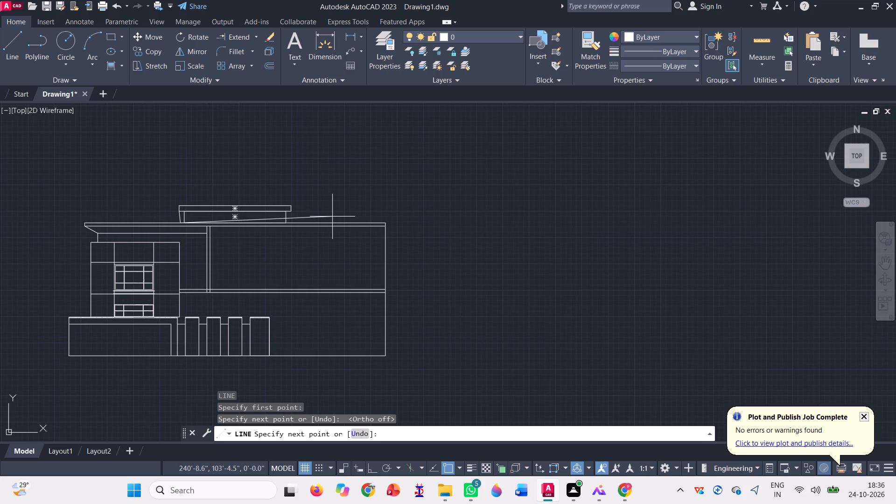
{"action": "key", "text": "space"}
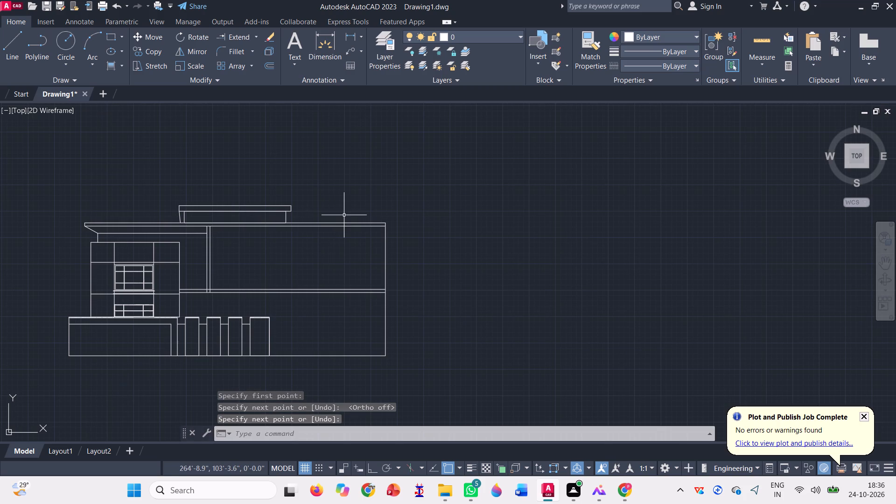
{"action": "scroll", "coordinate": [347, 214], "scroll_direction": "down", "scroll_amount": 1}
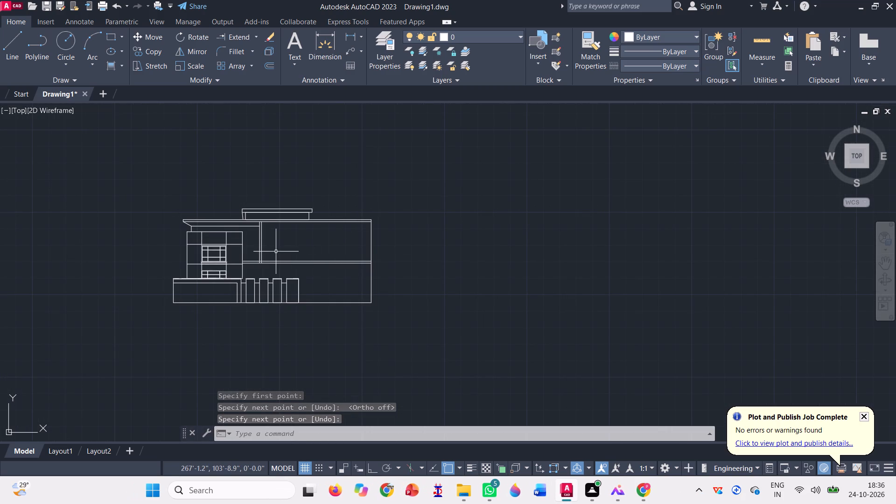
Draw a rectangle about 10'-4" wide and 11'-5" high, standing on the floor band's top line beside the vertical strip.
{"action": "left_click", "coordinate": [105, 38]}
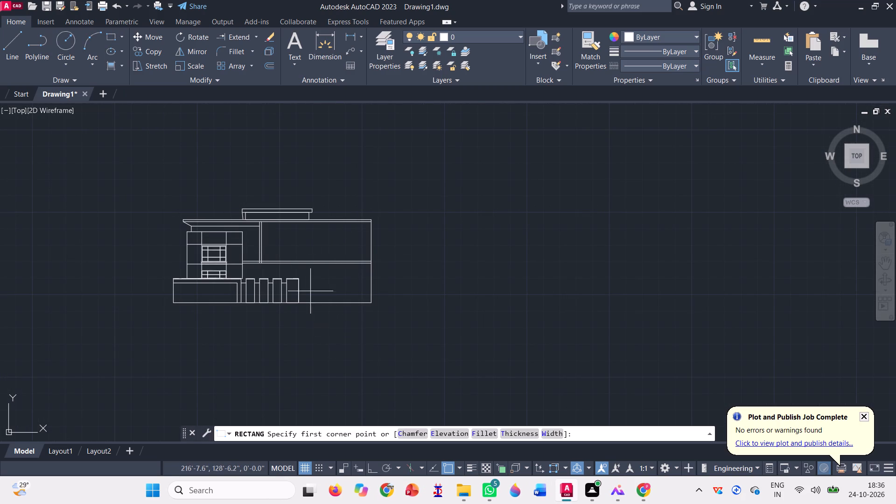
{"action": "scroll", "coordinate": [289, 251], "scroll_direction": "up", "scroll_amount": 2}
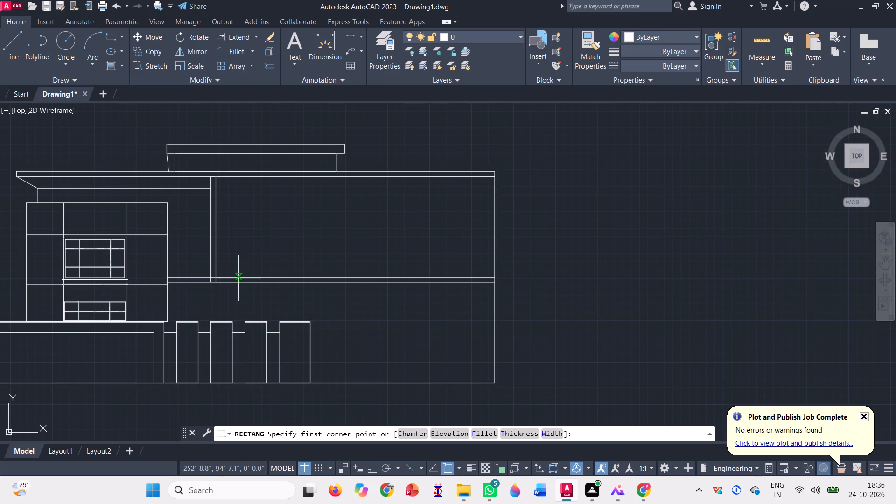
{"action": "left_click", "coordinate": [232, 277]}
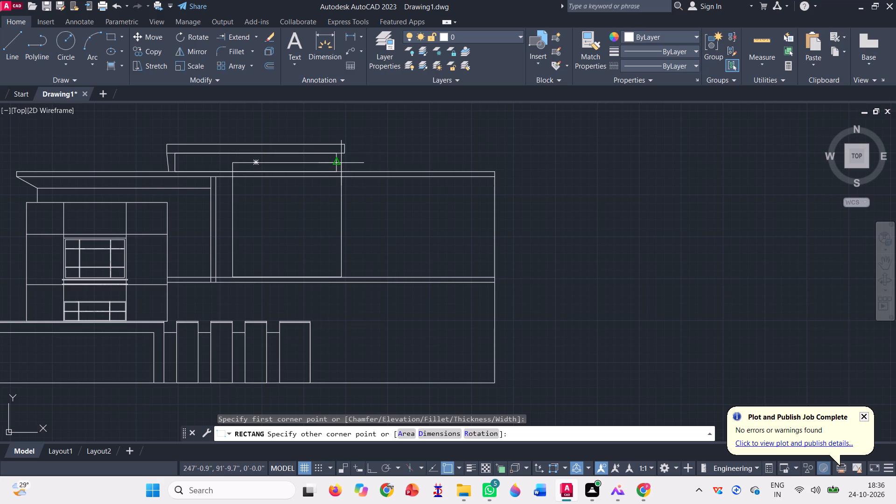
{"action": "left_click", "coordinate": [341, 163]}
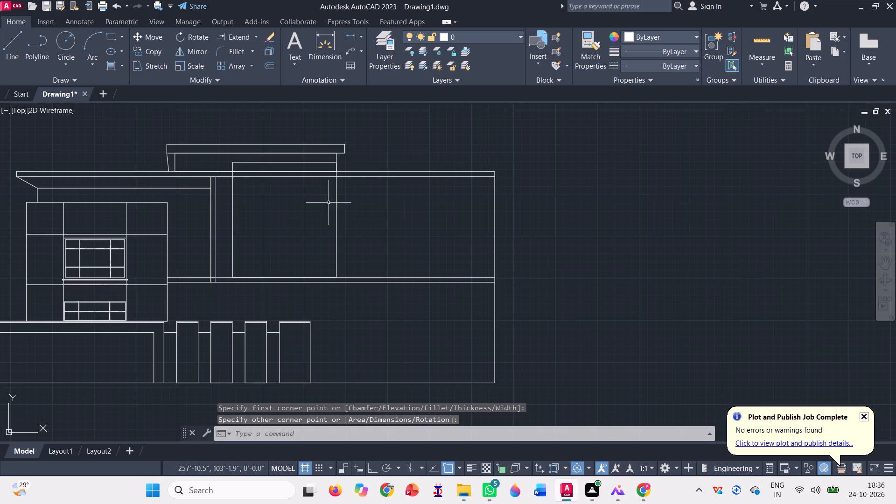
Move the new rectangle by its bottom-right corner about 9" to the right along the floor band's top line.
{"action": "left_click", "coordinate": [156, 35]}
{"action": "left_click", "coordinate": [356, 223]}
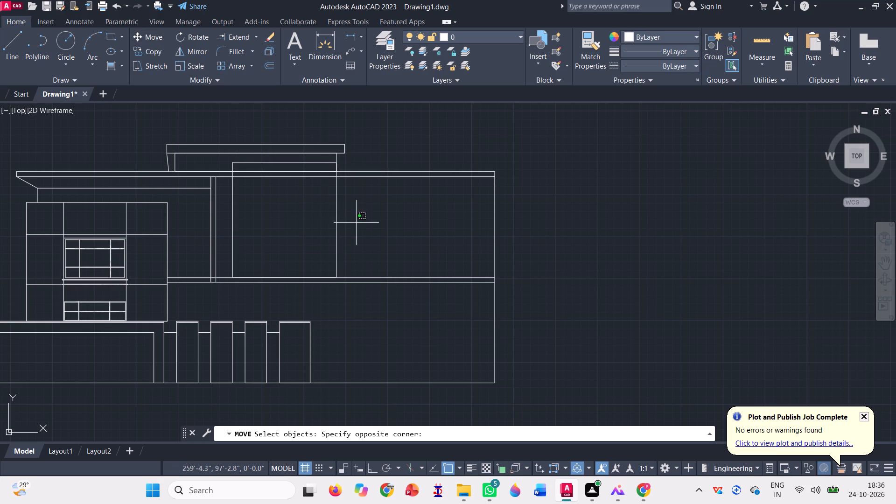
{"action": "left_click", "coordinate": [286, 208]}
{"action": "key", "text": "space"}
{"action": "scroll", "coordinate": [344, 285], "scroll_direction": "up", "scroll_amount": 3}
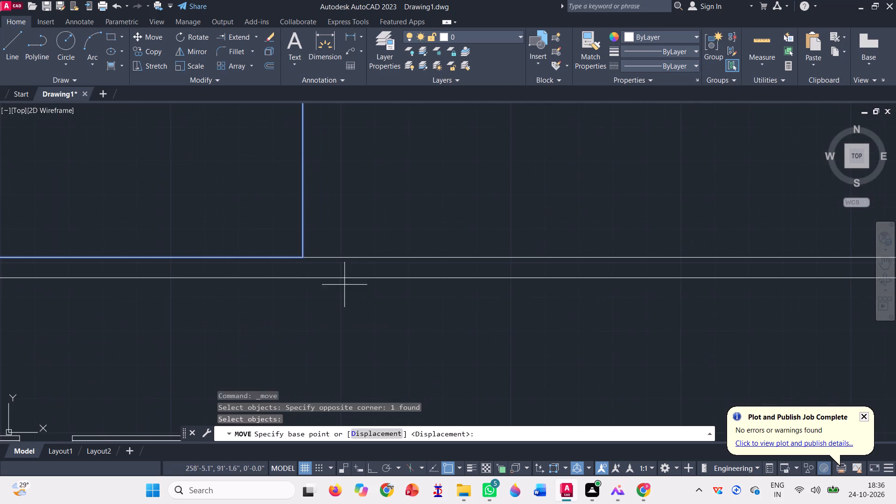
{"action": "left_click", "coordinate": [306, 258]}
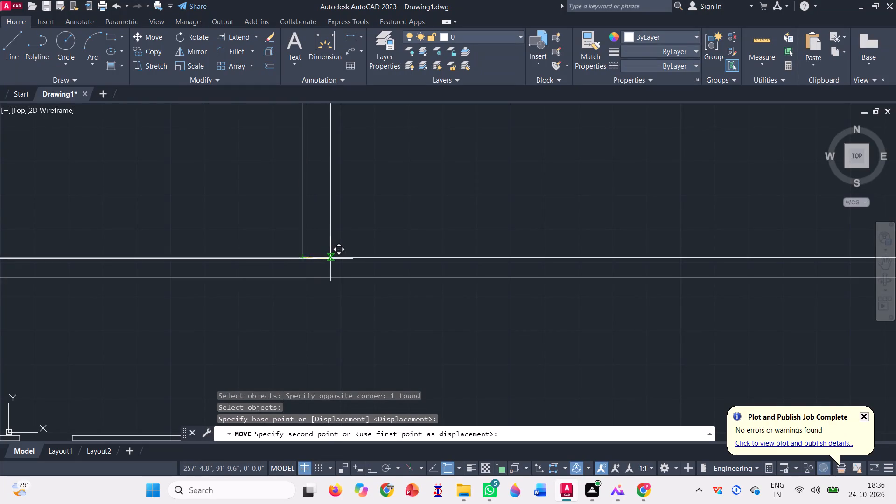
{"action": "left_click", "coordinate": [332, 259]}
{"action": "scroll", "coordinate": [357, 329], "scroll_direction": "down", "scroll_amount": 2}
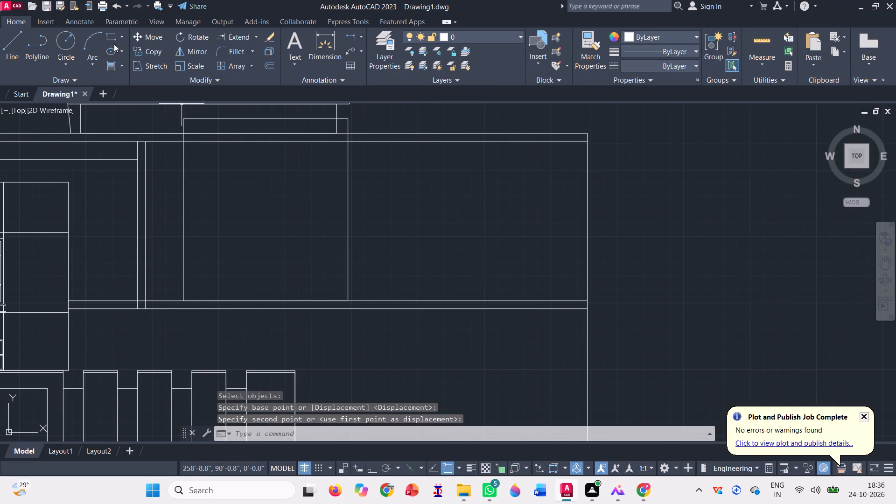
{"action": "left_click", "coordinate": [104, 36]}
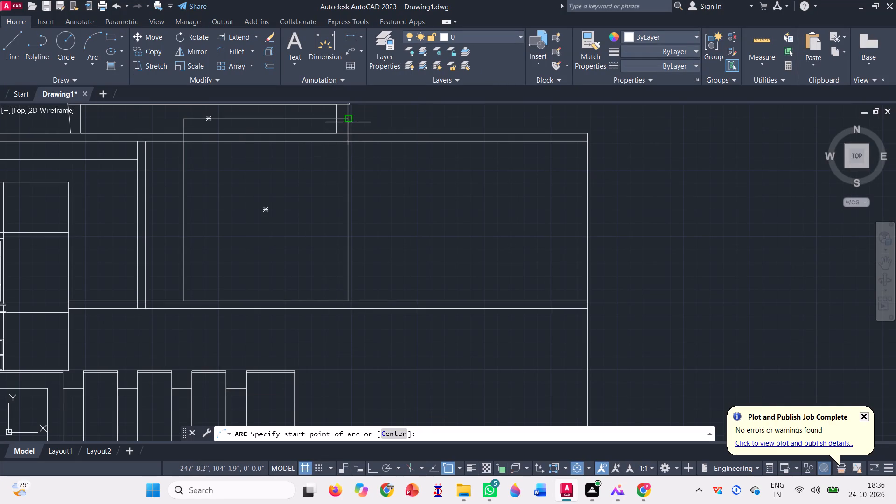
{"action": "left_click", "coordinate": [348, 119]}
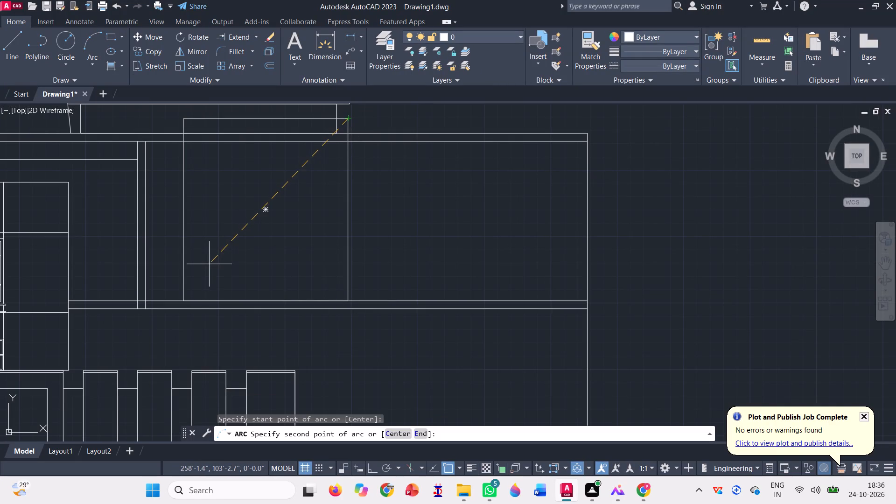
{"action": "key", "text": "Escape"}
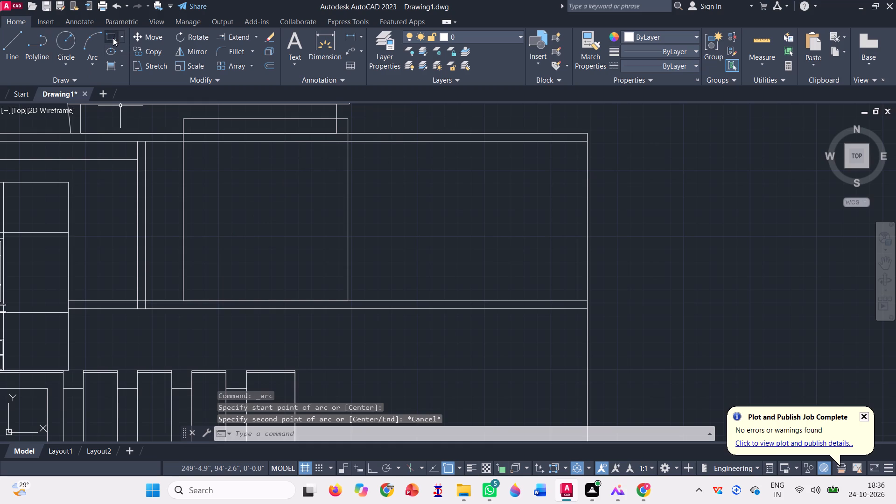
Replace the rectangle with one about 11'-3" wide and 11'-5" high, sharing its top-right corner, and erase the narrower original.
{"action": "left_click", "coordinate": [113, 38]}
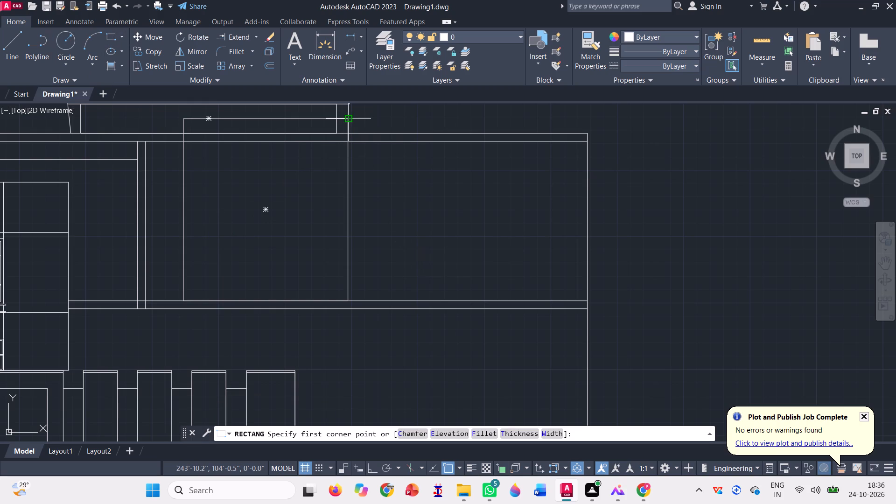
{"action": "left_click", "coordinate": [345, 116]}
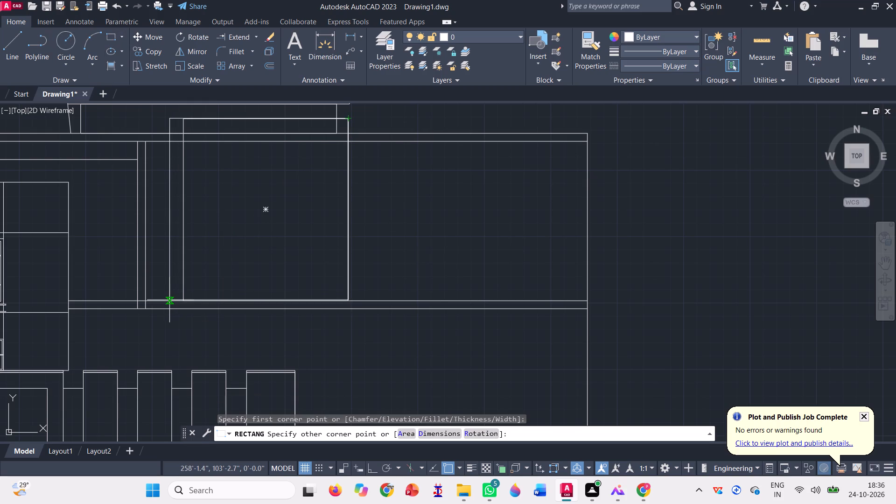
{"action": "left_click", "coordinate": [169, 301]}
{"action": "left_click", "coordinate": [202, 251]}
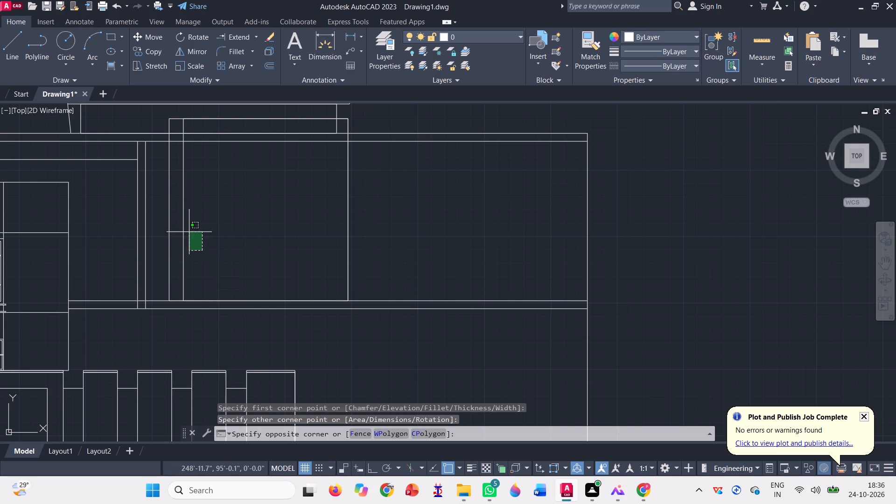
{"action": "left_click", "coordinate": [177, 224]}
{"action": "key", "text": "Delete"}
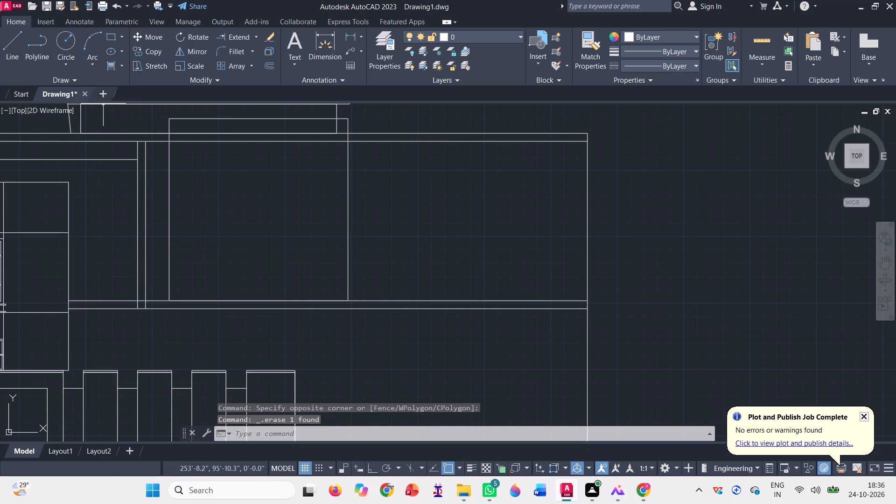
Draw a horizontal line across the large rectangle from its left to its right edge, about 5' above its base.
{"action": "scroll", "coordinate": [277, 254], "scroll_direction": "down", "scroll_amount": 1}
{"action": "left_click", "coordinate": [7, 43]}
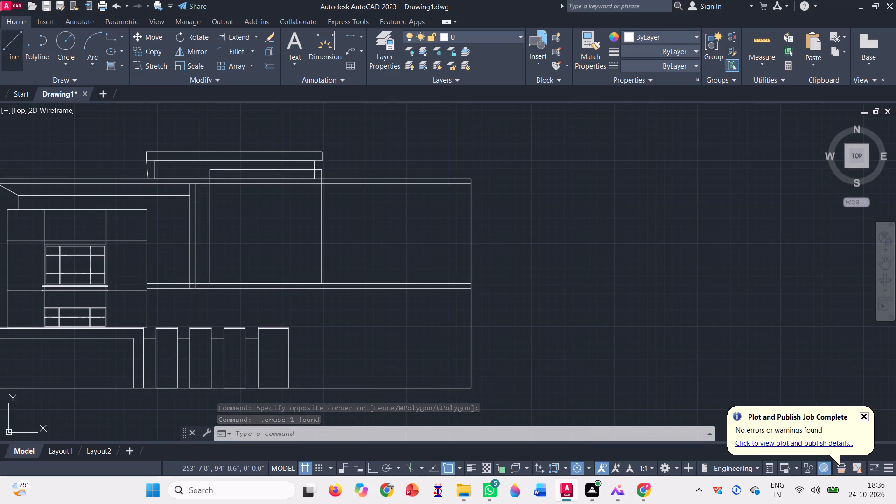
{"action": "left_click", "coordinate": [210, 232]}
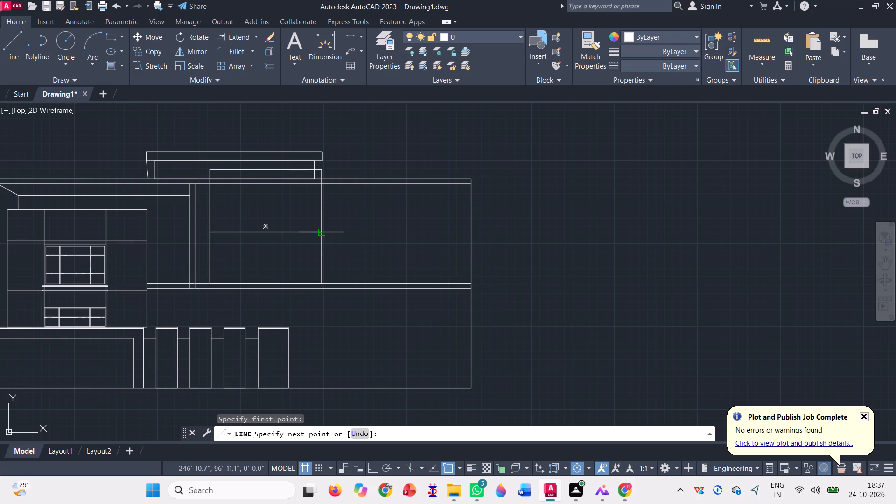
{"action": "left_click", "coordinate": [321, 230]}
{"action": "key", "text": "space"}
Draw a vertical line from the large rectangle's top edge to the floor band's lower line, about 3'-3" from its left edge.
{"action": "key", "text": "l"}
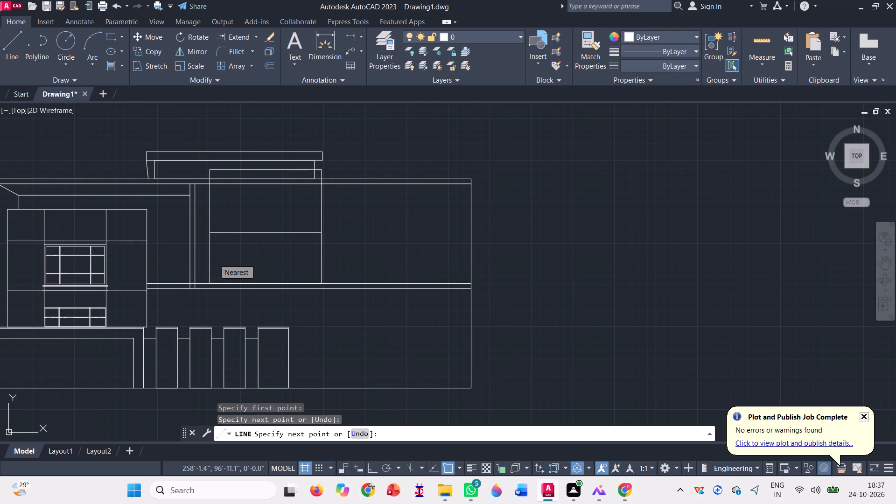
{"action": "key", "text": "Return"}
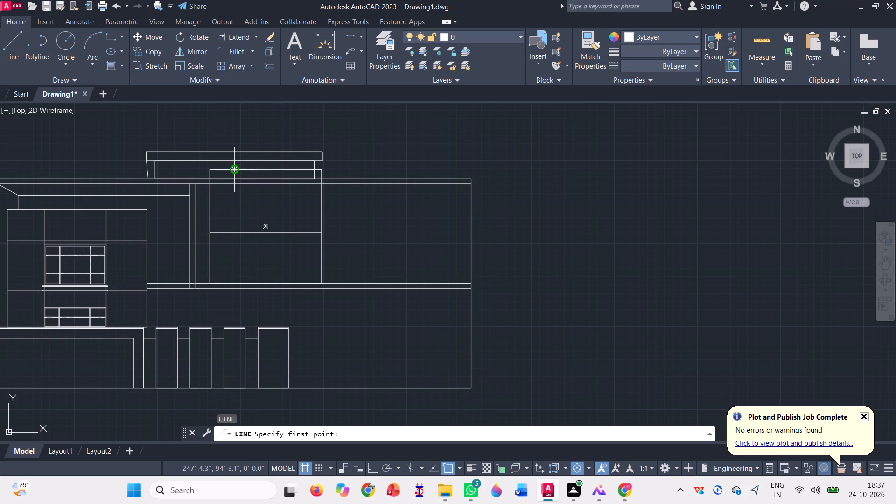
{"action": "left_click", "coordinate": [242, 167]}
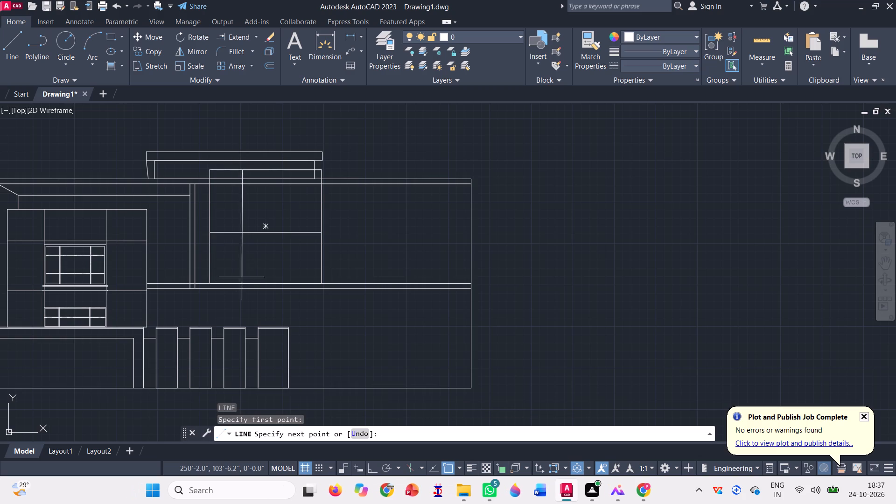
{"action": "left_click", "coordinate": [244, 287]}
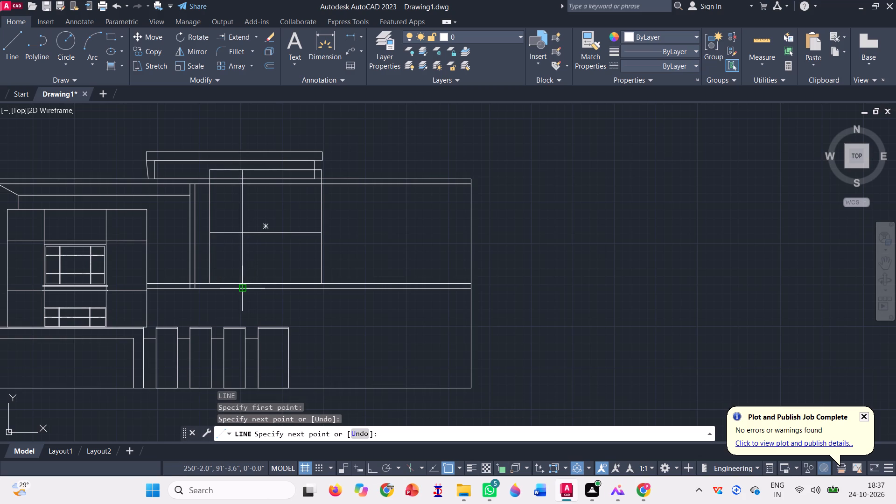
{"action": "key", "text": "space"}
Copy the large rectangle's vertical divider about 4'-4" horizontally to the right with Ortho on, making a second divider.
{"action": "type", "text": "co"}
{"action": "key", "text": "space"}
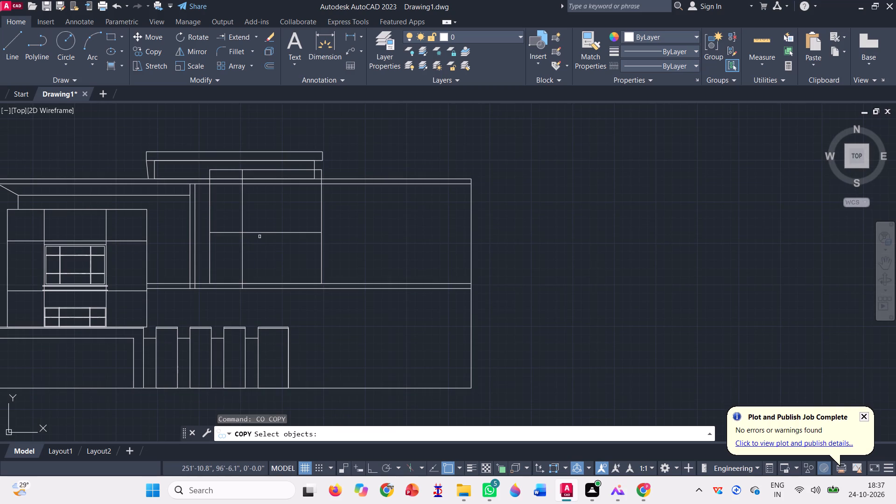
{"action": "left_click", "coordinate": [252, 219]}
{"action": "left_click", "coordinate": [238, 212]}
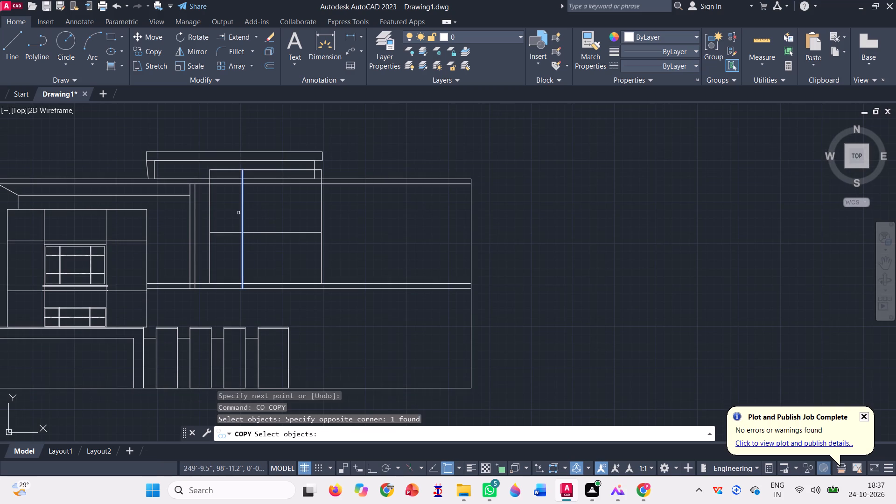
{"action": "key", "text": "F8"}
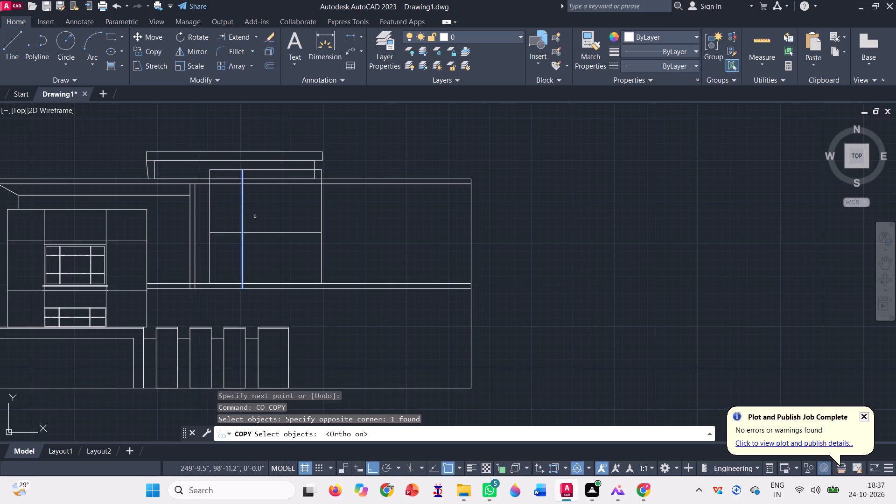
{"action": "key", "text": "space"}
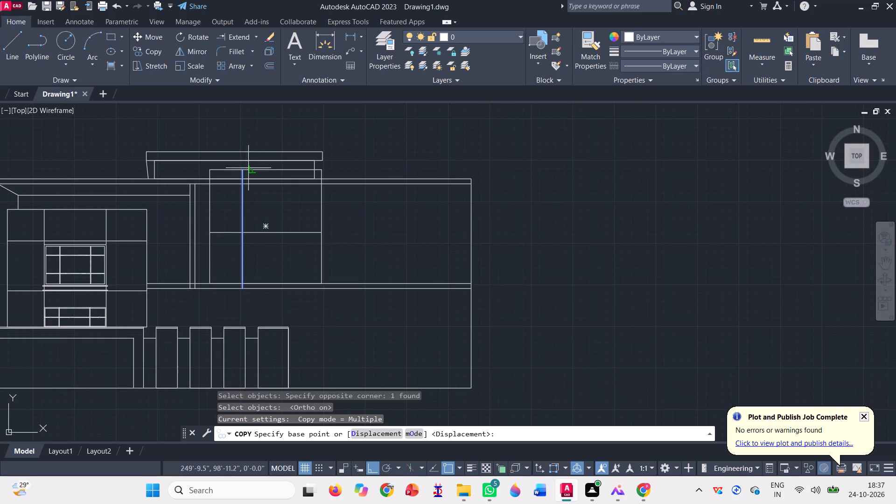
{"action": "left_click", "coordinate": [246, 170]}
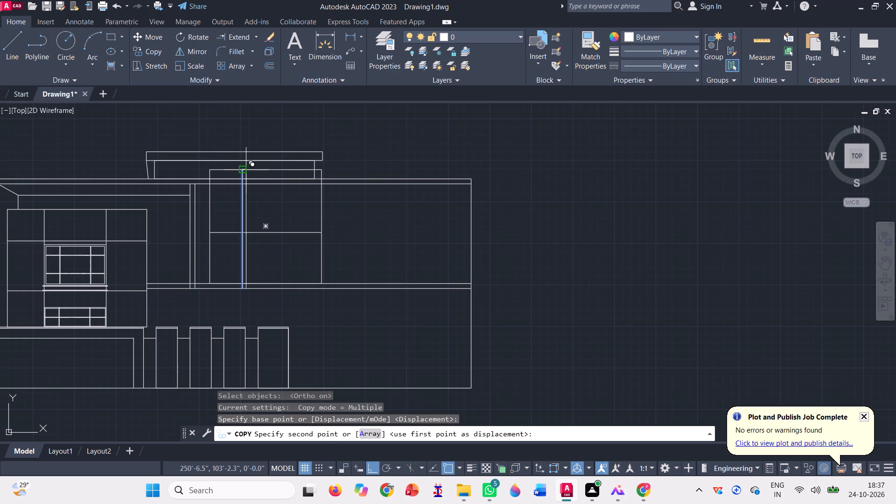
{"action": "left_click", "coordinate": [286, 165]}
{"action": "key", "text": "space"}
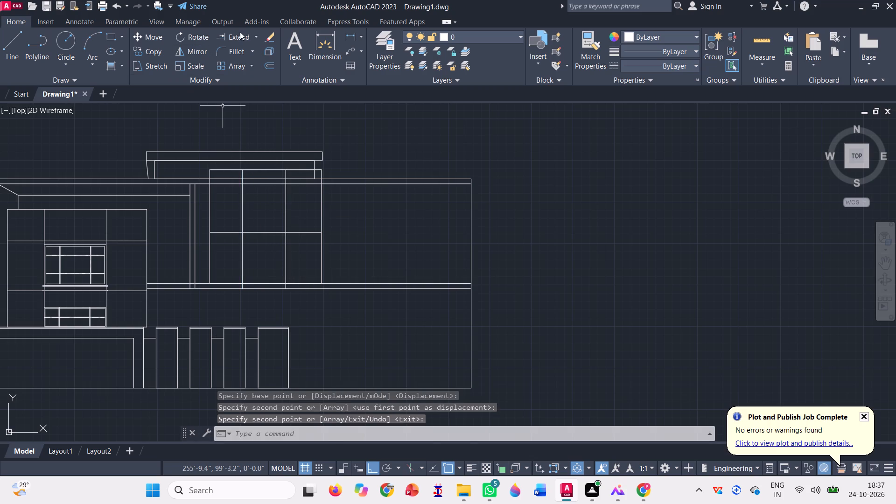
Trim the two roof-edge lines crossing the left and middle bays of the large divided rectangle.
{"action": "left_click", "coordinate": [257, 34]}
{"action": "left_click", "coordinate": [229, 56]}
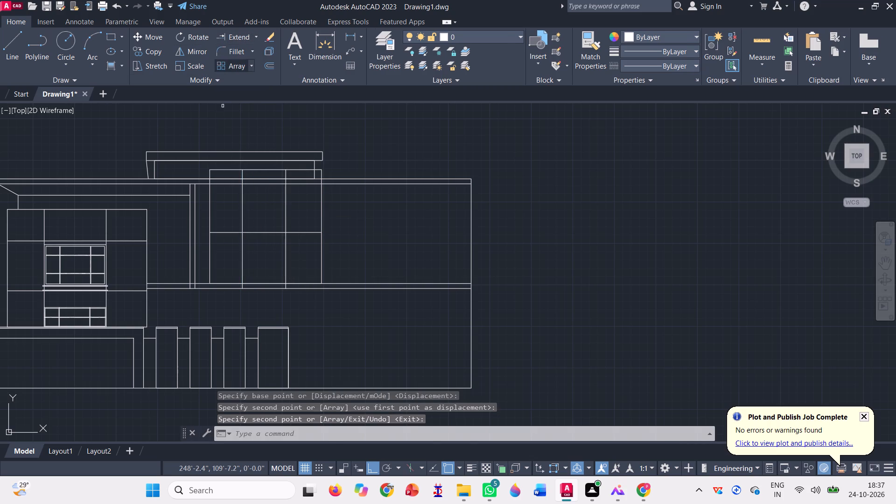
{"action": "left_click", "coordinate": [229, 178]}
{"action": "left_click", "coordinate": [226, 183]}
{"action": "left_click", "coordinate": [225, 180]}
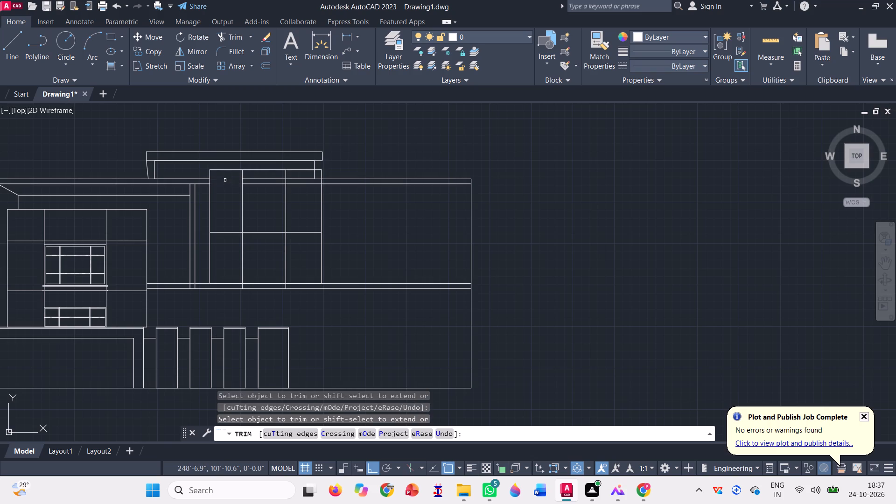
{"action": "left_click", "coordinate": [262, 178]}
{"action": "left_click", "coordinate": [261, 181]}
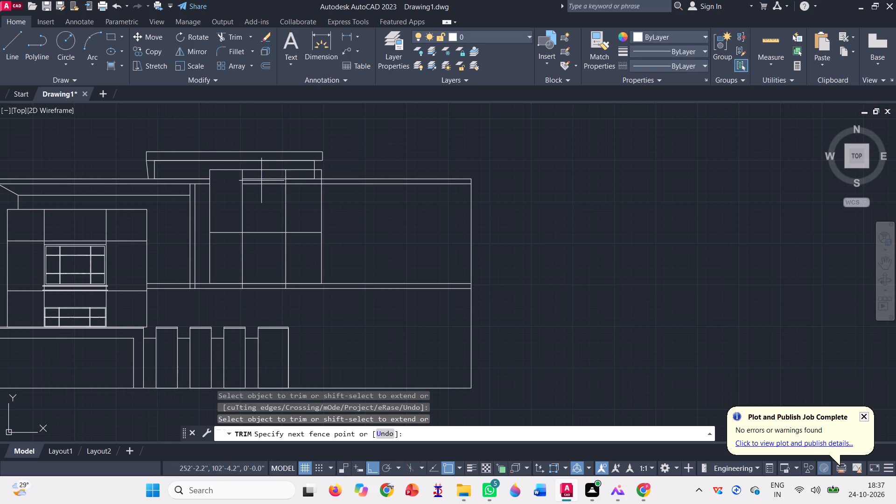
{"action": "left_click_drag", "start_coordinate": [260, 175], "coordinate": [260, 179]}
{"action": "left_click", "coordinate": [260, 188]}
{"action": "left_click", "coordinate": [260, 179]}
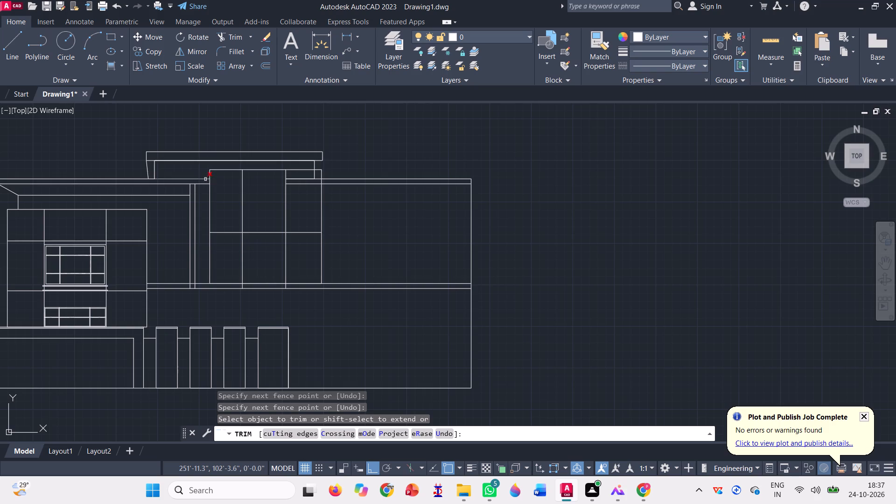
Trim the roof-edge lines and the rooftop block's corner lines out of the large rectangle's right bay.
{"action": "left_click", "coordinate": [294, 181]}
{"action": "left_click", "coordinate": [294, 176]}
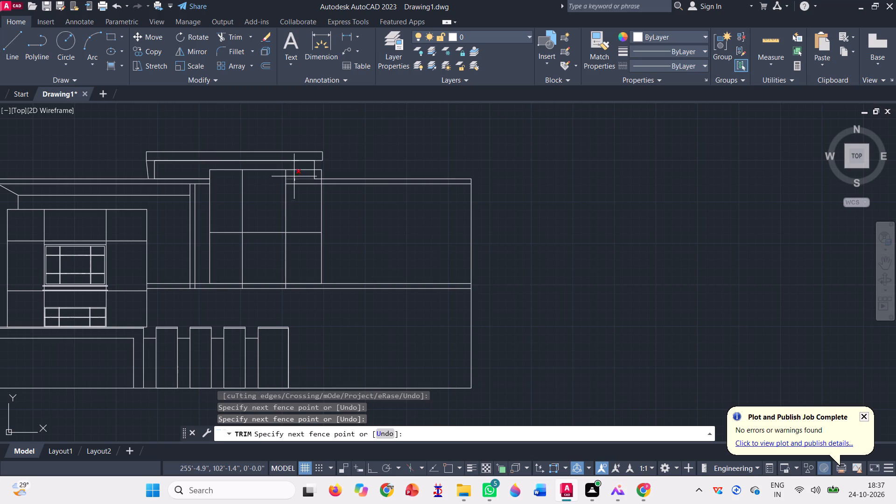
{"action": "left_click", "coordinate": [294, 182]}
{"action": "scroll", "coordinate": [306, 176], "scroll_direction": "up", "scroll_amount": 3}
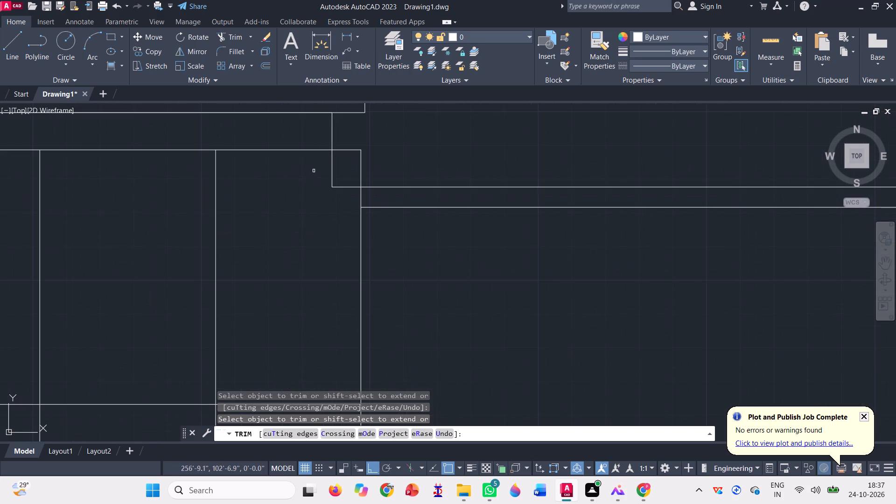
{"action": "left_click", "coordinate": [314, 168]}
{"action": "left_click", "coordinate": [345, 189]}
{"action": "scroll", "coordinate": [324, 196], "scroll_direction": "down", "scroll_amount": 2}
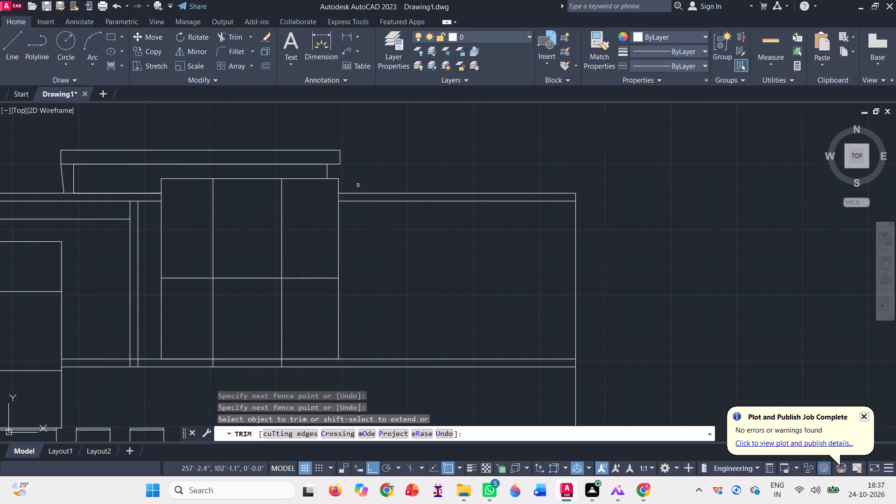
{"action": "scroll", "coordinate": [384, 158], "scroll_direction": "down", "scroll_amount": 1}
{"action": "key", "text": "space"}
Draw a vertical line about 6" long extending the narrow upright strip's right line up to the roof's top line.
{"action": "type", "text": "l"}
{"action": "key", "text": "Return"}
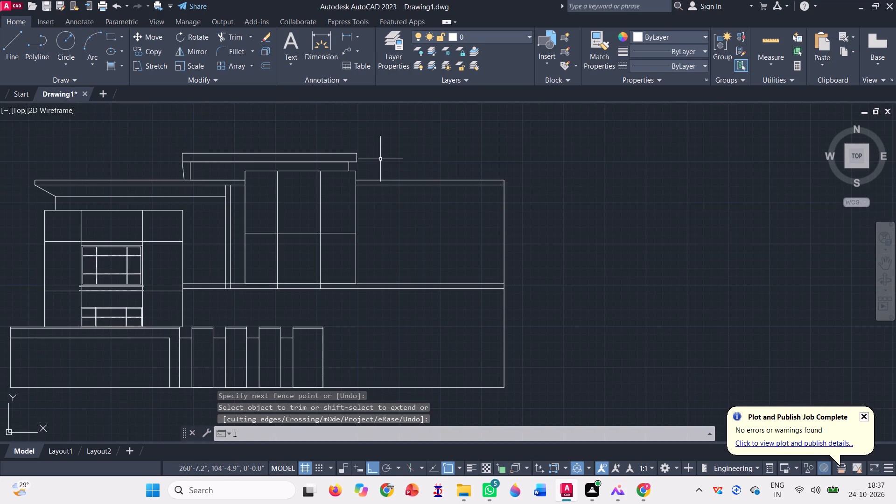
{"action": "scroll", "coordinate": [219, 177], "scroll_direction": "up", "scroll_amount": 3}
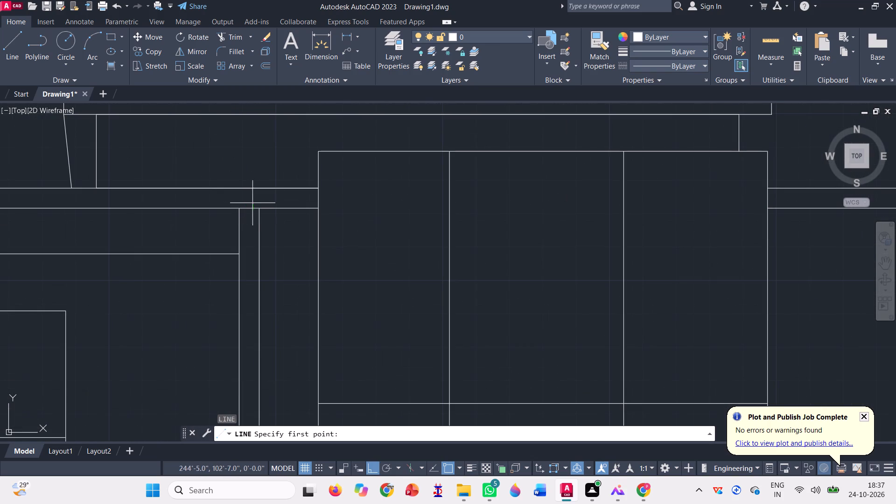
{"action": "scroll", "coordinate": [262, 205], "scroll_direction": "down", "scroll_amount": 2}
{"action": "left_click", "coordinate": [262, 204]}
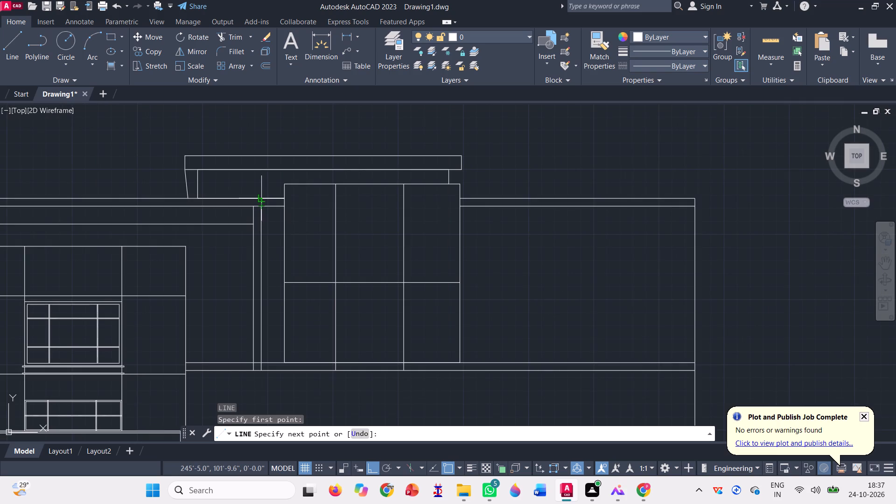
{"action": "left_click", "coordinate": [264, 196]}
{"action": "key", "text": "space"}
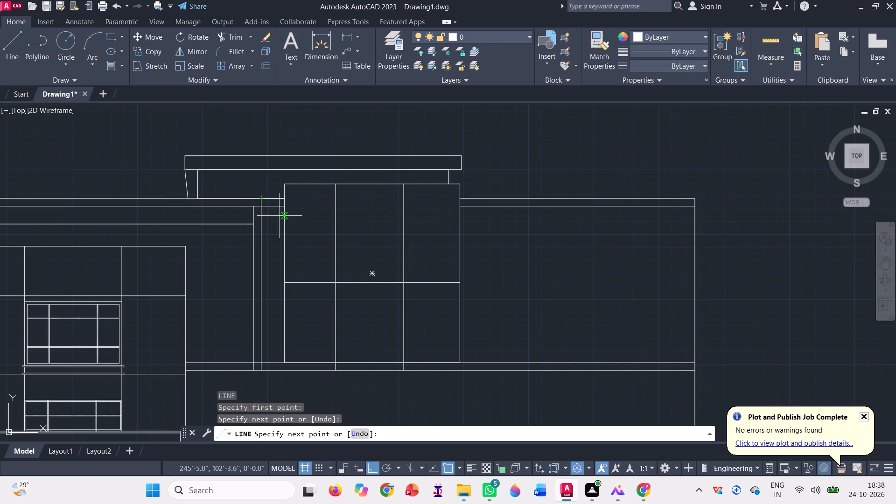
Trim the roof's top line between the upright strip and the large rectangle, and the lower roof line across the strip.
{"action": "left_click", "coordinate": [237, 40]}
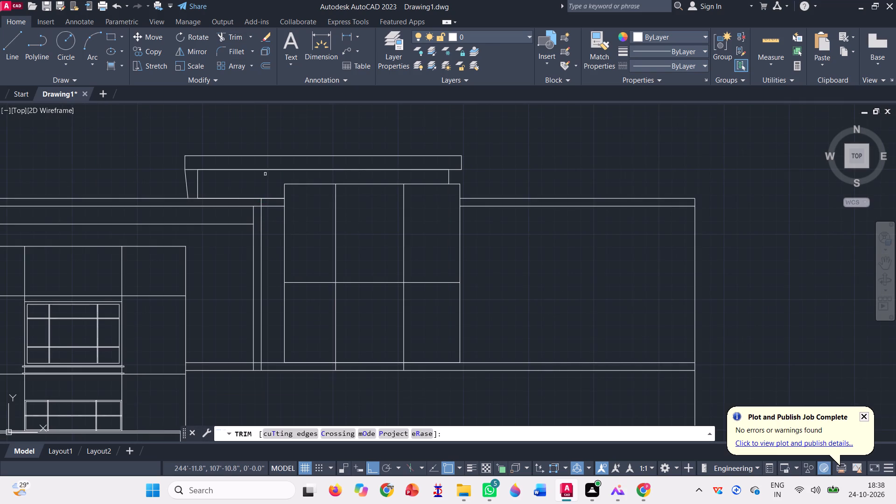
{"action": "left_click", "coordinate": [273, 200]}
{"action": "left_click", "coordinate": [270, 190]}
{"action": "scroll", "coordinate": [273, 193], "scroll_direction": "down", "scroll_amount": 1}
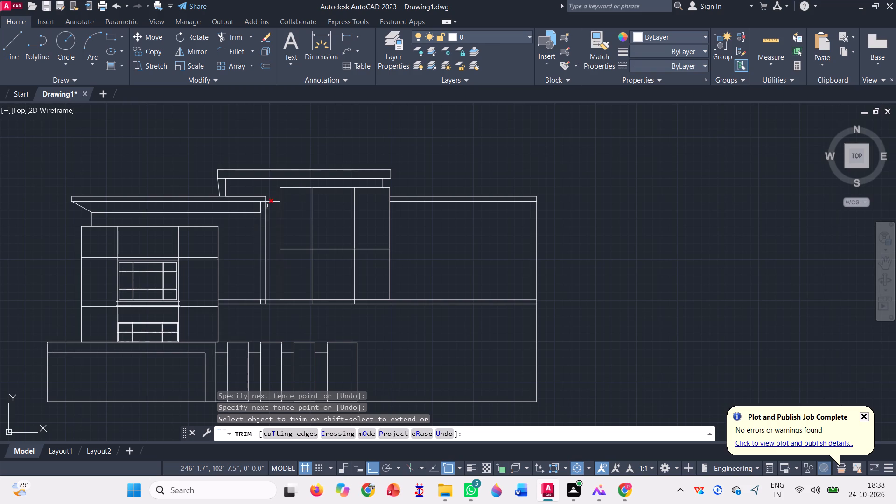
{"action": "scroll", "coordinate": [262, 202], "scroll_direction": "up", "scroll_amount": 2}
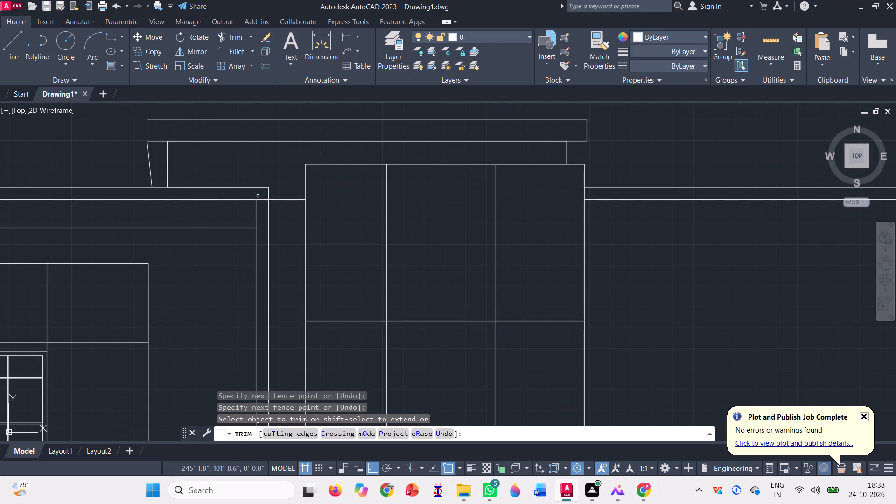
{"action": "left_click", "coordinate": [259, 196]}
{"action": "left_click", "coordinate": [263, 201]}
{"action": "scroll", "coordinate": [263, 202], "scroll_direction": "down", "scroll_amount": 2}
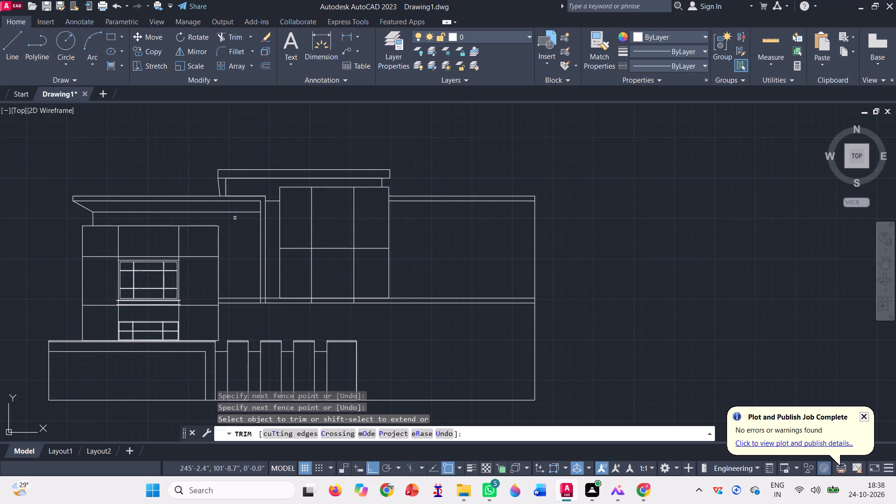
{"action": "key", "text": "space"}
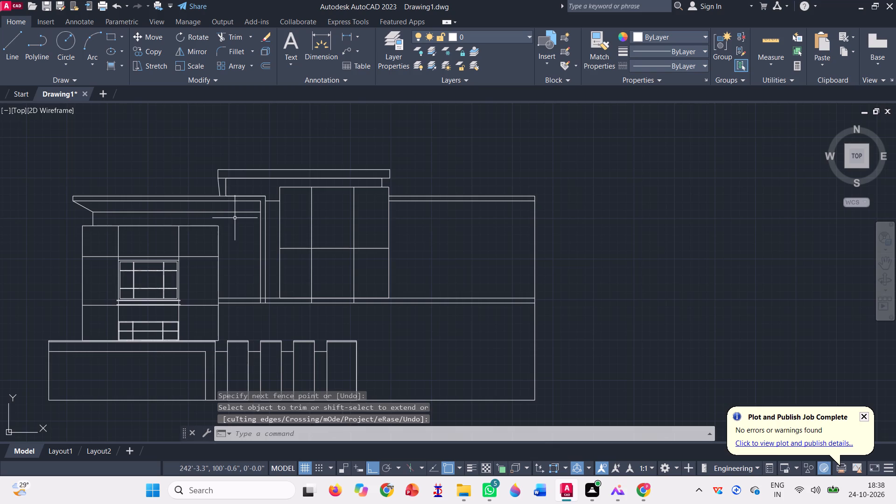
Draw a rectangle over the lower middle cell of the divided rectangle, about 4'-4" wide, between opposite cell corners.
{"action": "left_click", "coordinate": [114, 37]}
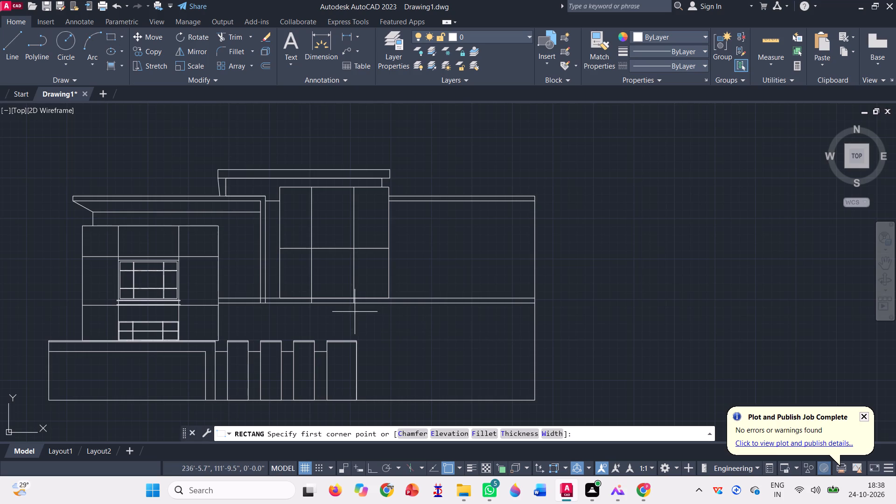
{"action": "scroll", "coordinate": [347, 302], "scroll_direction": "up", "scroll_amount": 2}
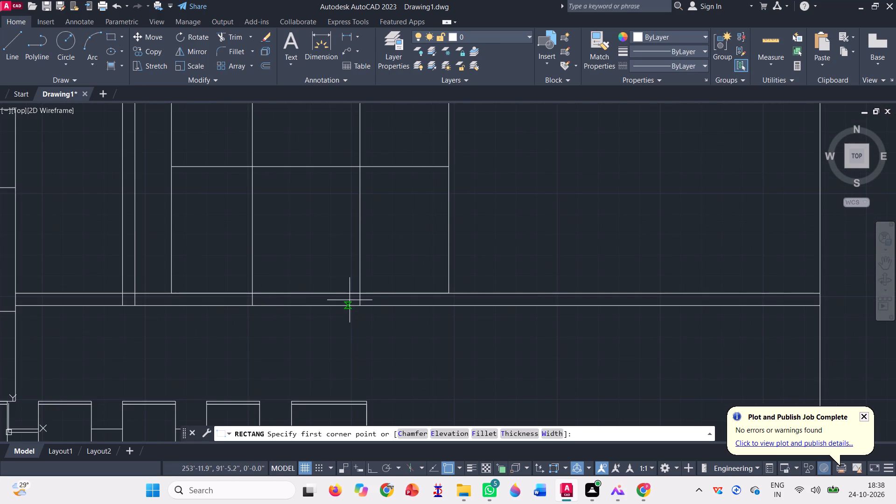
{"action": "left_click", "coordinate": [361, 292]}
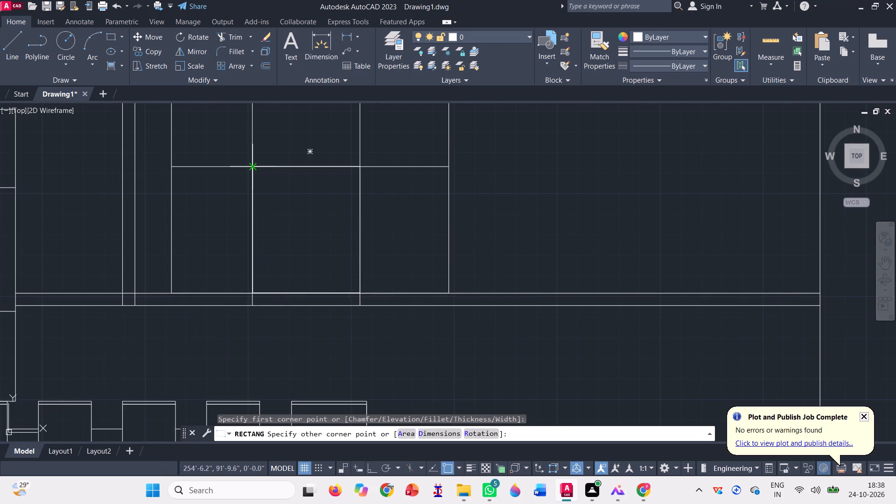
{"action": "left_click", "coordinate": [255, 163]}
Offset the lower middle cell's rectangle 1" inward, and offset that copy another 1" inward.
{"action": "left_click", "coordinate": [266, 64]}
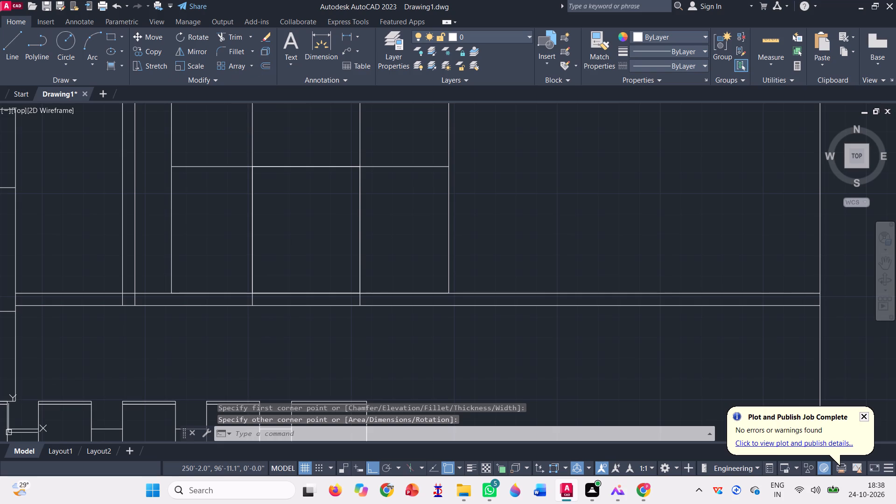
{"action": "key", "text": "space"}
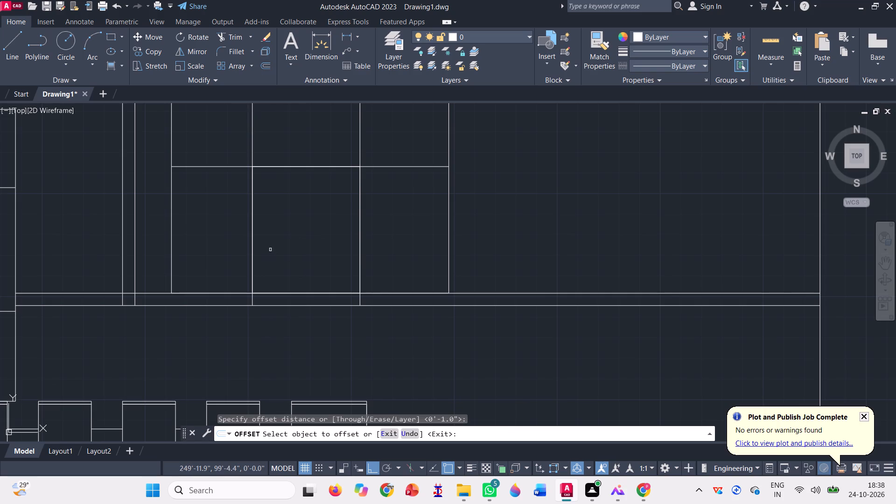
{"action": "left_click", "coordinate": [252, 245]}
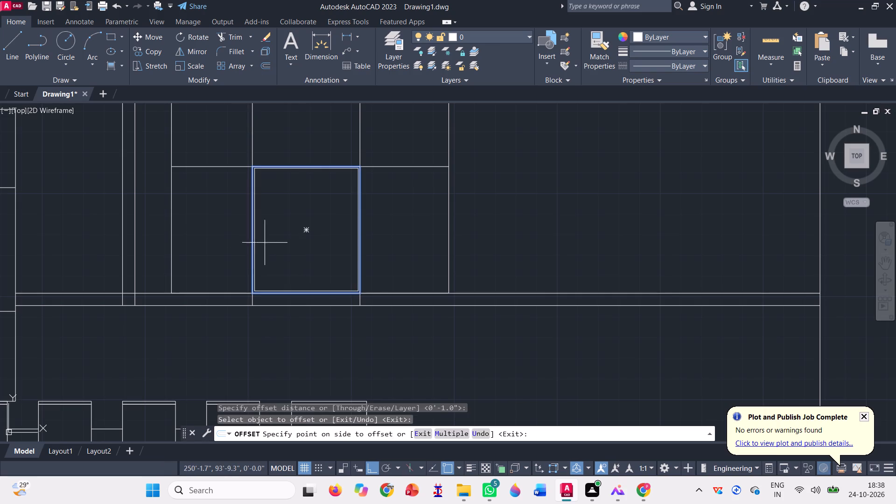
{"action": "left_click", "coordinate": [280, 239]}
{"action": "left_click", "coordinate": [254, 227]}
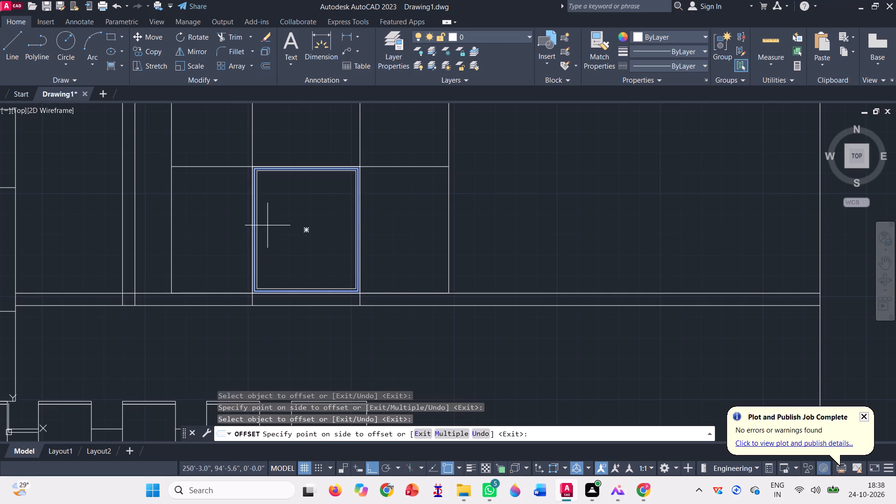
{"action": "left_click", "coordinate": [267, 225]}
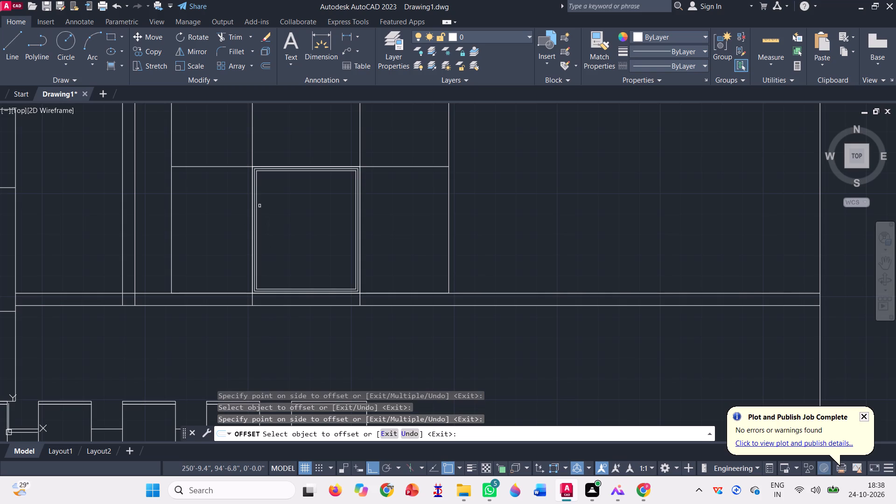
{"action": "key", "text": "Escape"}
Erase the intermediate rectangle between the cell's outer and innermost rectangles.
{"action": "scroll", "coordinate": [260, 168], "scroll_direction": "up", "scroll_amount": 4}
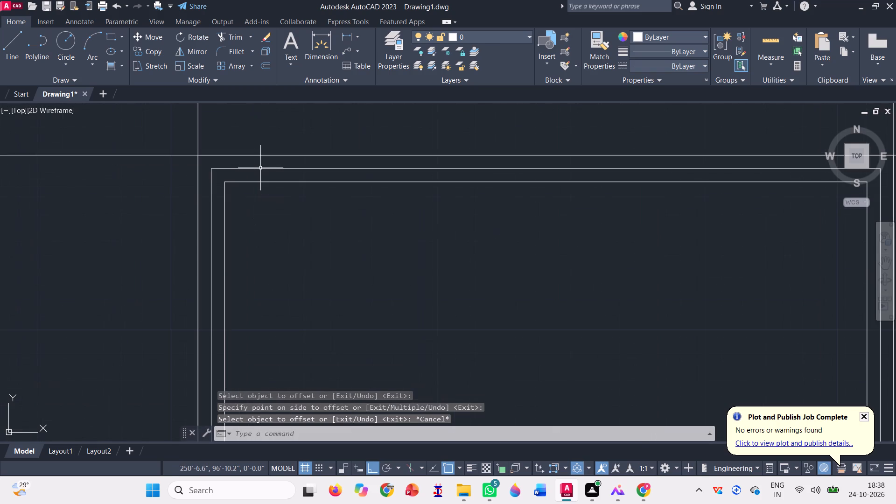
{"action": "left_click", "coordinate": [260, 168]}
{"action": "key", "text": "Delete"}
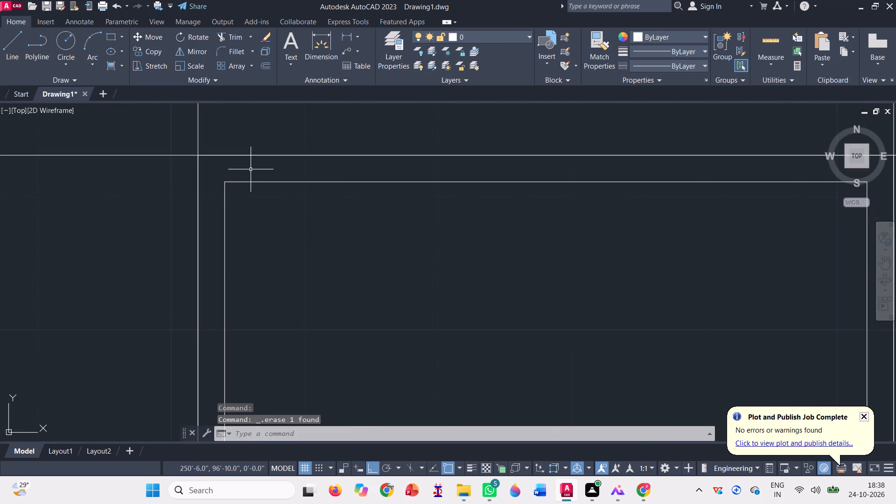
Draw a diagonal line joining the upper-right corners of the inner and outer rectangles in the lower middle cell.
{"action": "scroll", "coordinate": [280, 194], "scroll_direction": "down", "scroll_amount": 2}
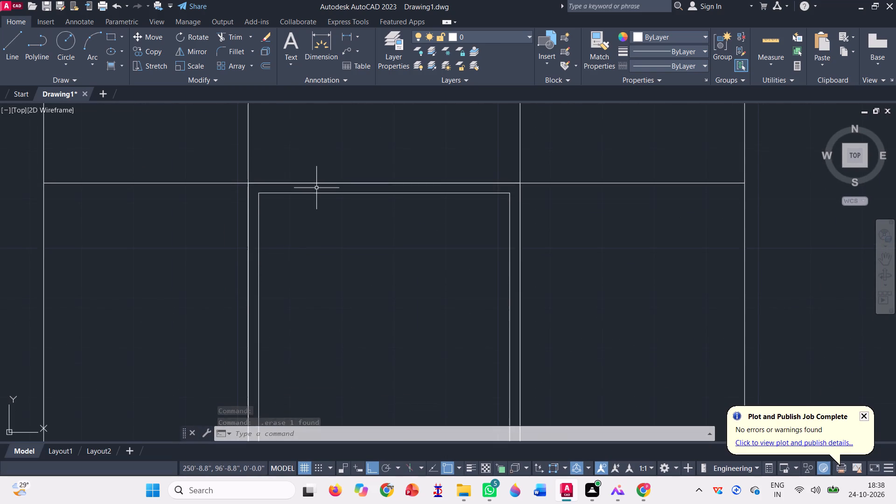
{"action": "left_click", "coordinate": [9, 49]}
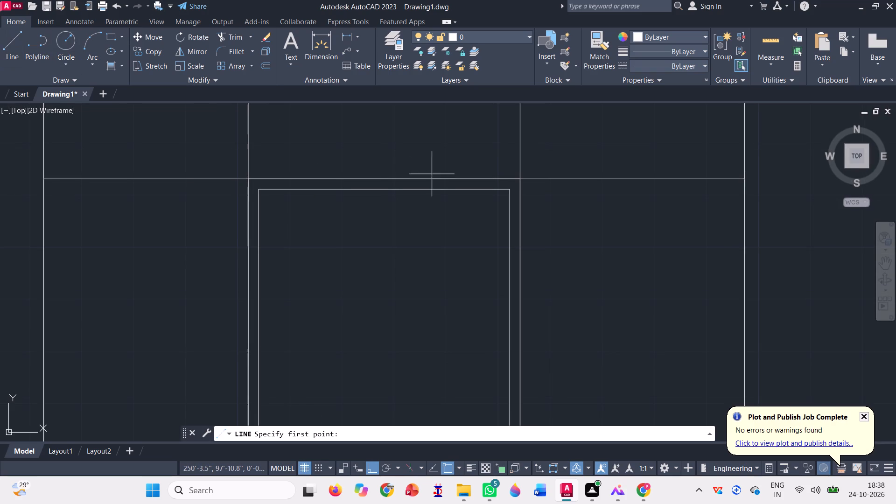
{"action": "left_click", "coordinate": [508, 190]}
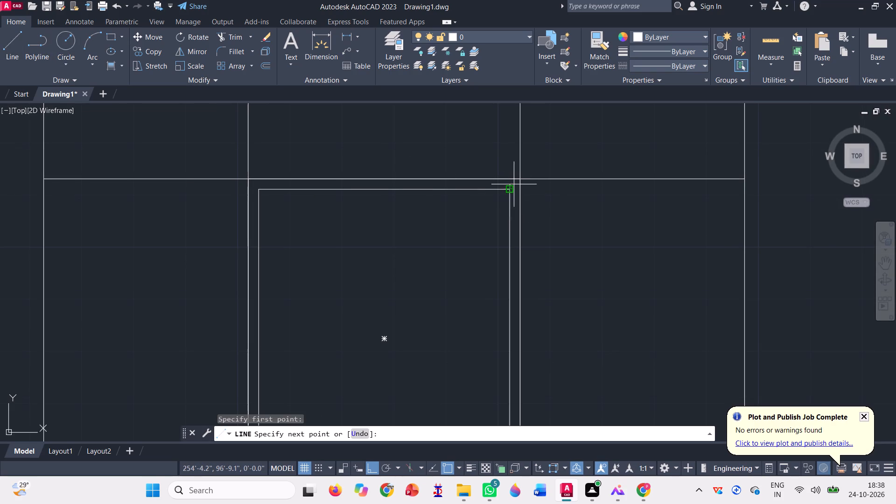
{"action": "left_click", "coordinate": [522, 180]}
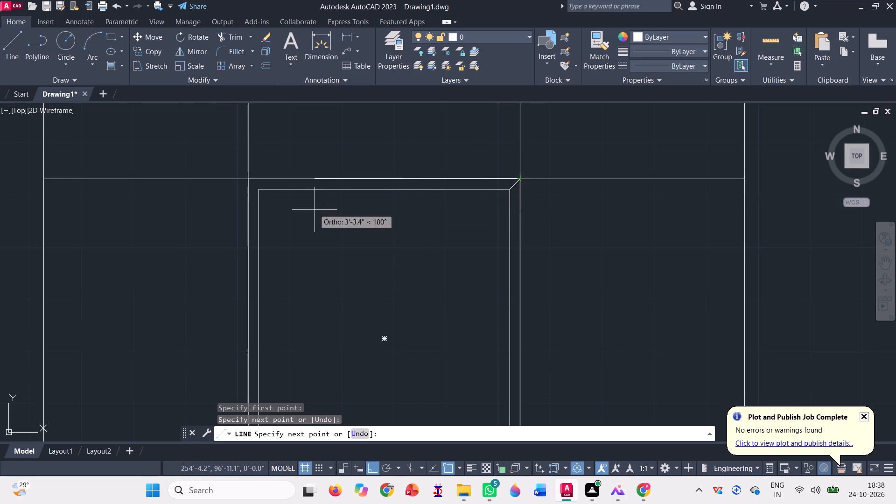
{"action": "key", "text": "space"}
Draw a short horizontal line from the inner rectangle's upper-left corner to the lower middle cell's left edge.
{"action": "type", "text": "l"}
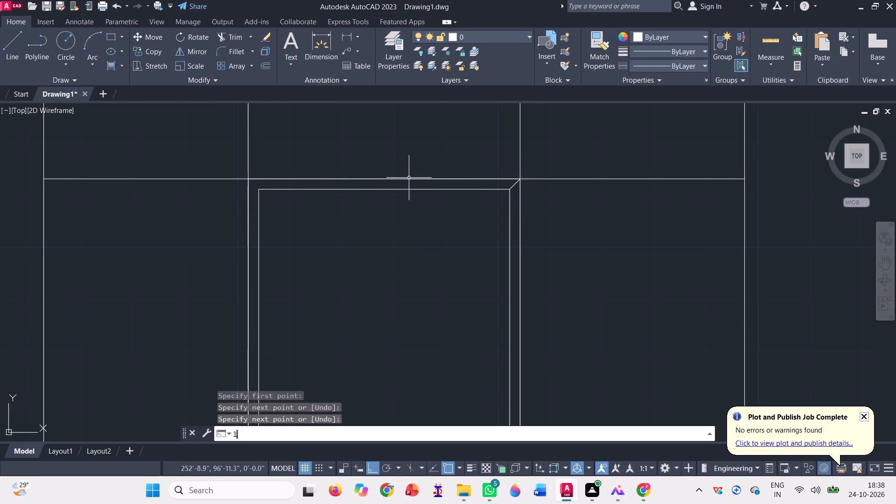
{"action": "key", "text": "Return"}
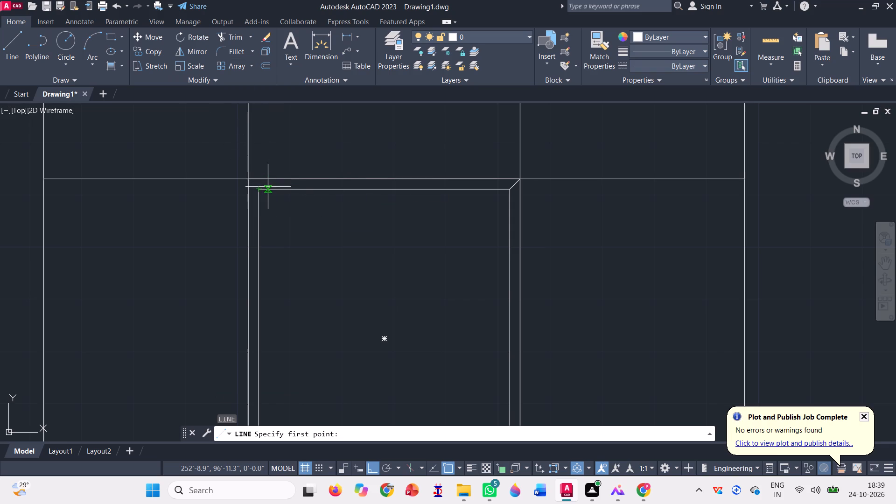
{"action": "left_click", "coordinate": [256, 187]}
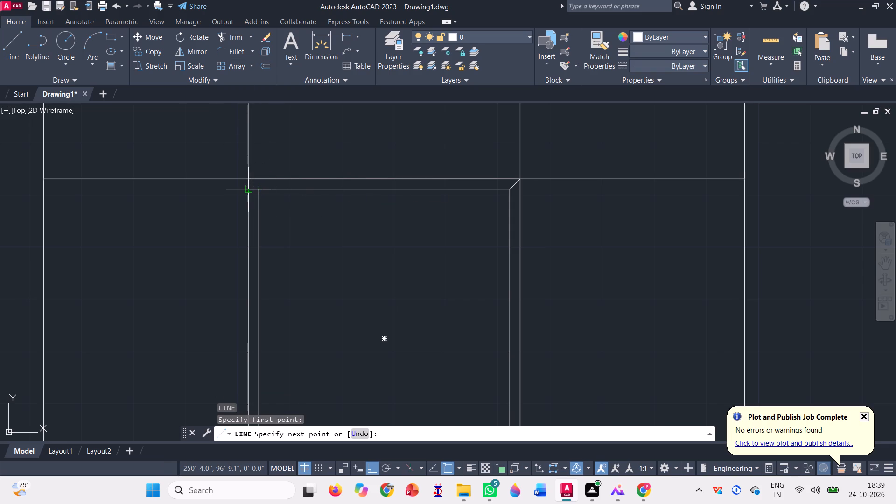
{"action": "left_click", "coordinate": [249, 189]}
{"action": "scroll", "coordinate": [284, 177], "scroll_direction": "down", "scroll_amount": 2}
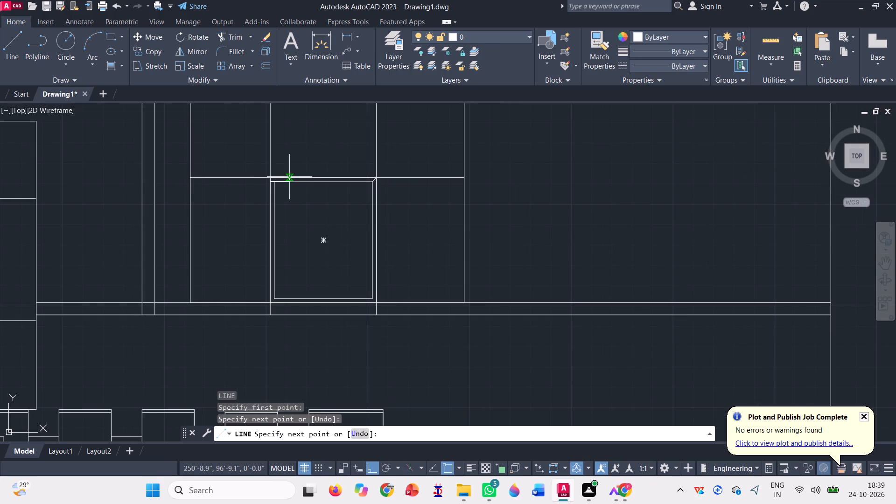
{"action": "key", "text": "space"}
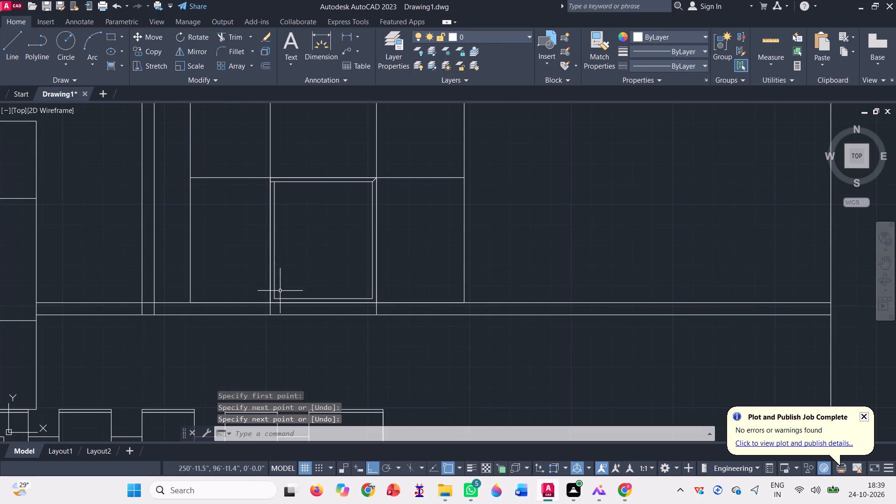
Trim away the inner rectangle's left and bottom sides and the short horizontal line at its upper-left corner.
{"action": "left_click", "coordinate": [234, 37]}
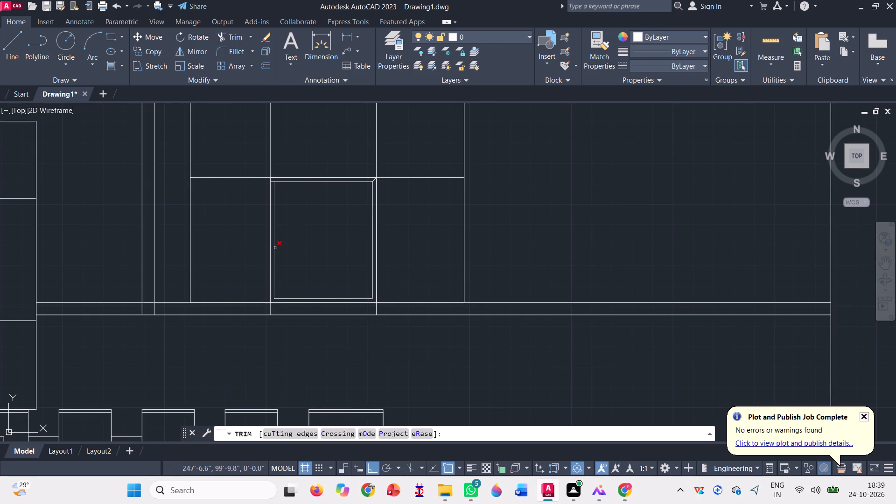
{"action": "left_click", "coordinate": [273, 246]}
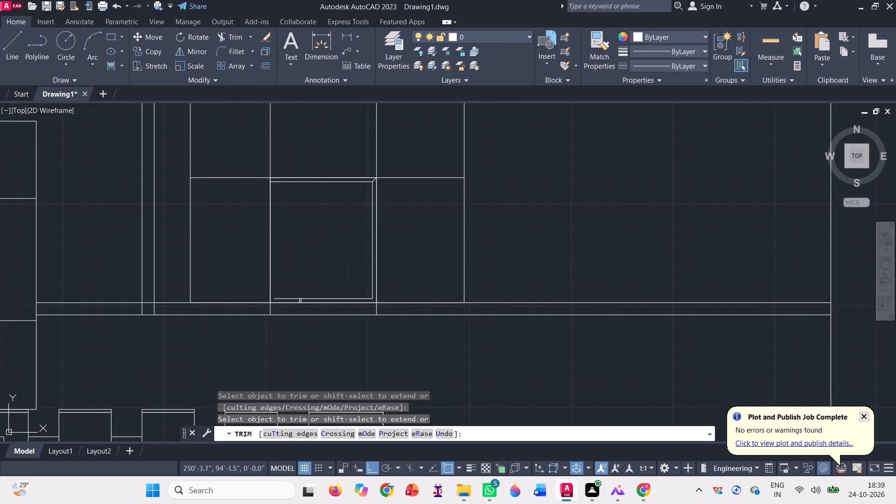
{"action": "left_click", "coordinate": [300, 300]}
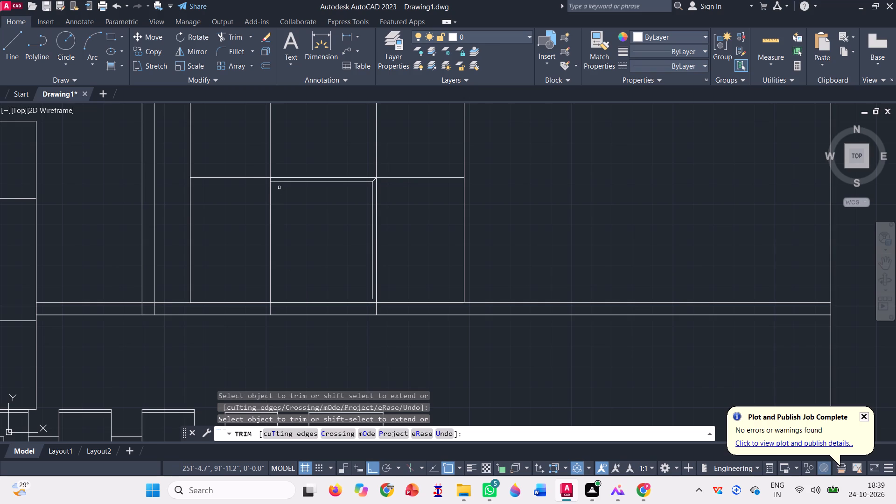
{"action": "scroll", "coordinate": [273, 184], "scroll_direction": "up", "scroll_amount": 3}
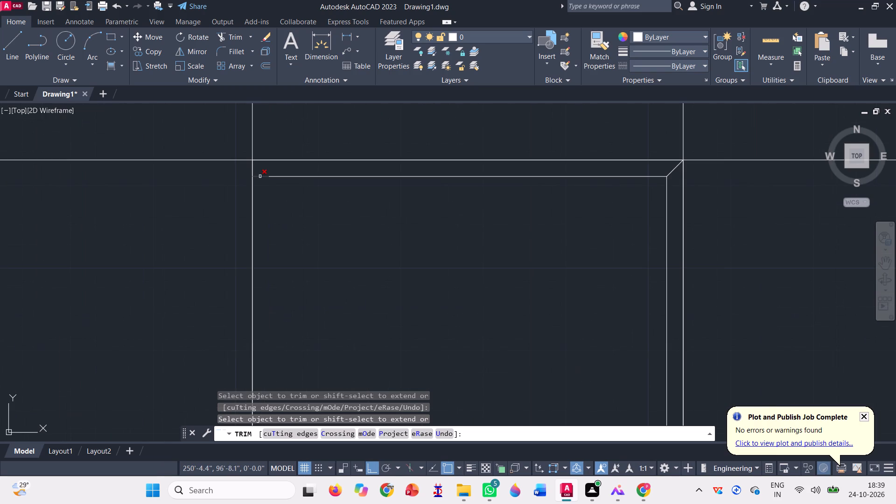
{"action": "left_click", "coordinate": [260, 176]}
Extend the inner opening's top line to the left edge of the lower middle cell.
{"action": "left_click", "coordinate": [253, 30]}
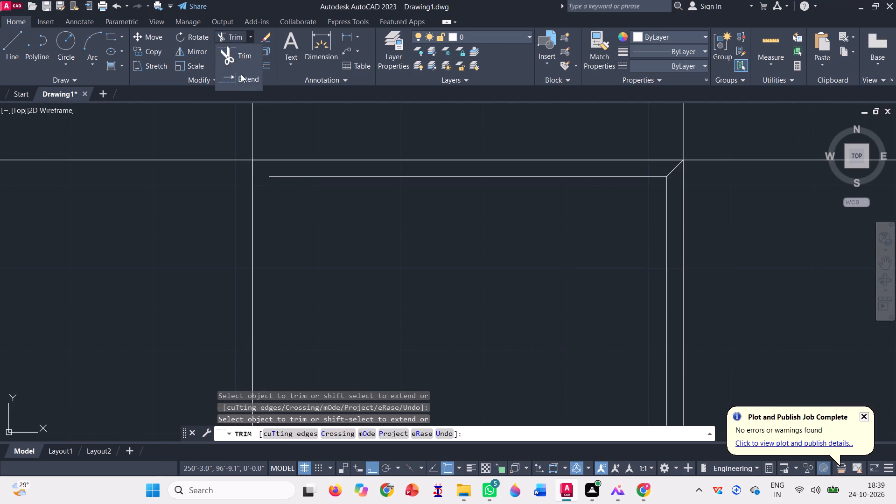
{"action": "left_click", "coordinate": [242, 76]}
{"action": "left_click", "coordinate": [294, 167]}
{"action": "left_click", "coordinate": [297, 202]}
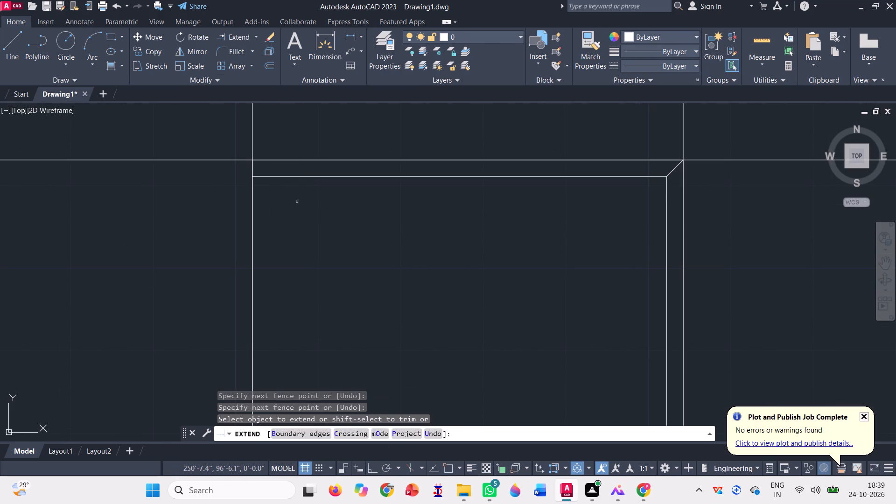
{"action": "scroll", "coordinate": [300, 204], "scroll_direction": "down", "scroll_amount": 2}
{"action": "key", "text": "space"}
Draw a rectangle right of the six-cell rectangle, from its lower-right corner on the floor line up to the lower roof line.
{"action": "scroll", "coordinate": [352, 234], "scroll_direction": "down", "scroll_amount": 2}
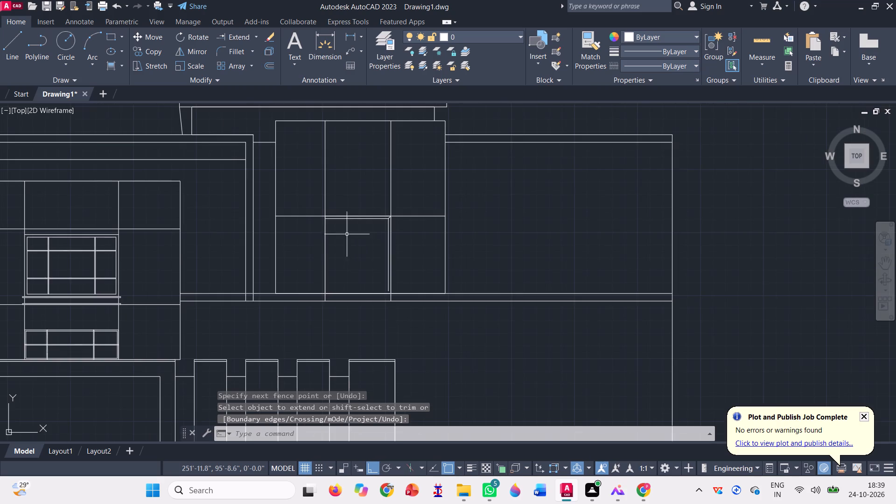
{"action": "scroll", "coordinate": [315, 256], "scroll_direction": "down", "scroll_amount": 1}
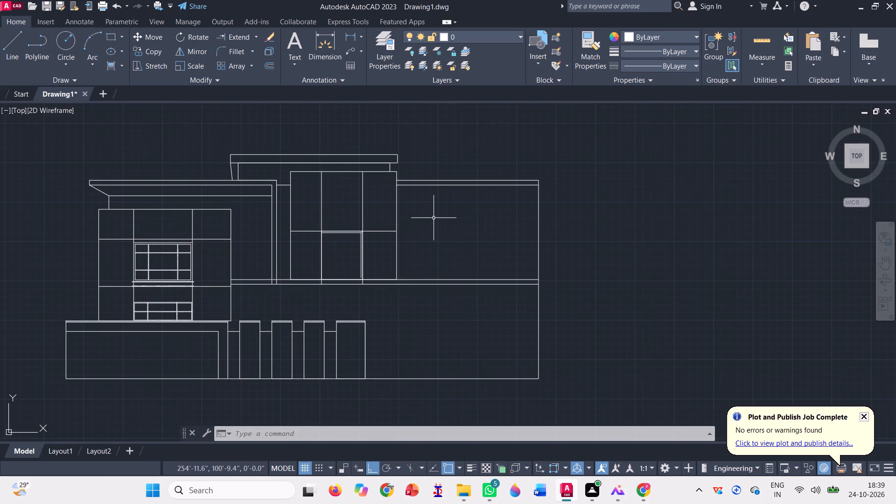
{"action": "scroll", "coordinate": [434, 218], "scroll_direction": "down", "scroll_amount": 1}
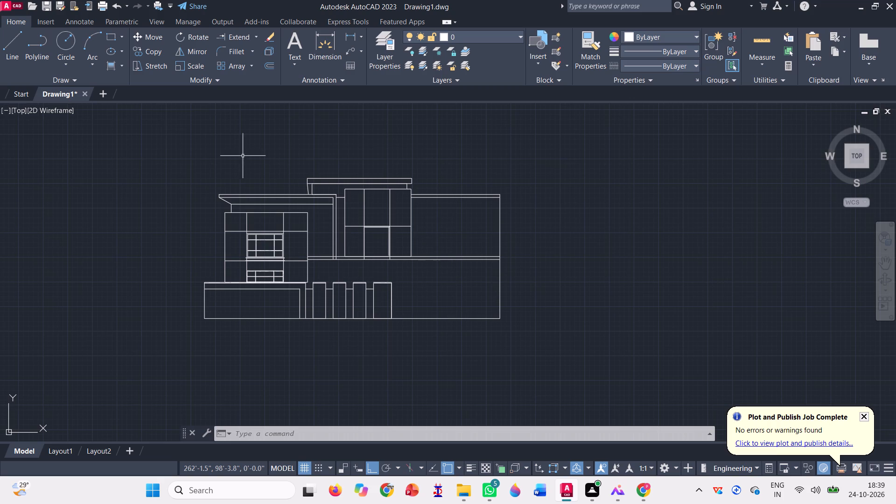
{"action": "left_click", "coordinate": [108, 29]}
{"action": "left_click", "coordinate": [108, 31]}
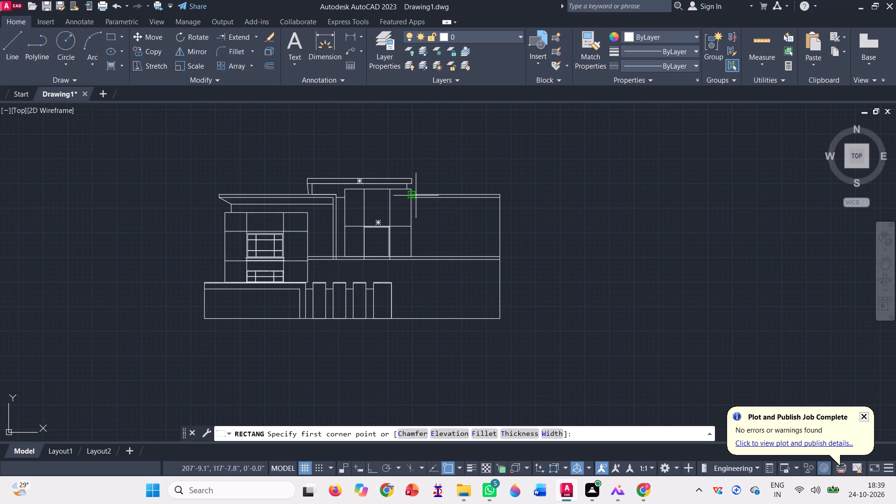
{"action": "scroll", "coordinate": [416, 196], "scroll_direction": "up", "scroll_amount": 1}
{"action": "left_click", "coordinate": [404, 289]}
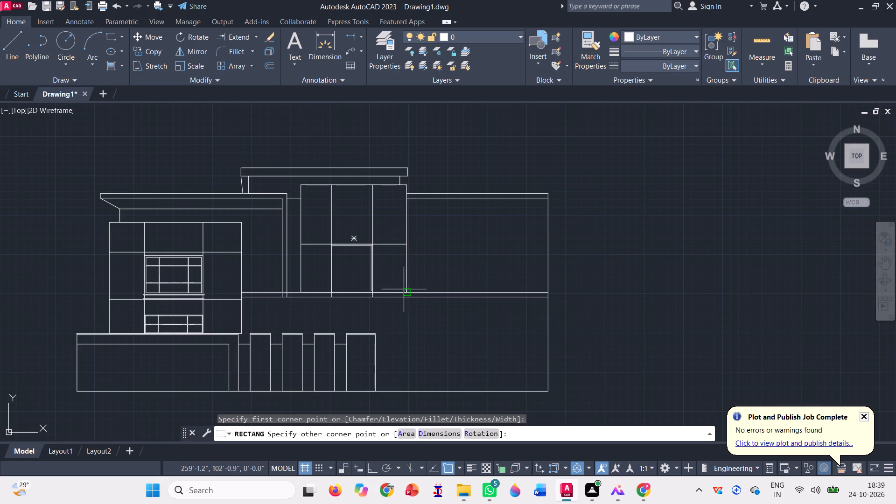
{"action": "left_click", "coordinate": [463, 196]}
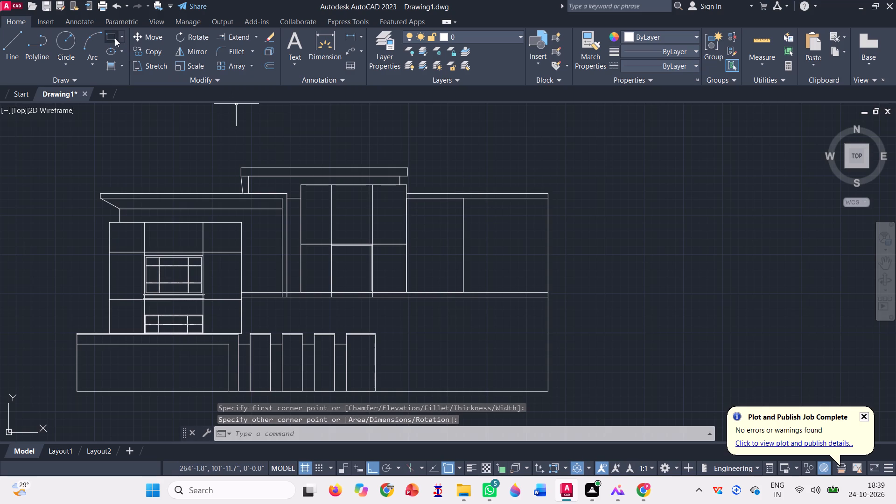
Draw a narrow upright rectangle from the new rectangle's lower-right corner to a point above the roof's top line.
{"action": "left_click", "coordinate": [113, 37]}
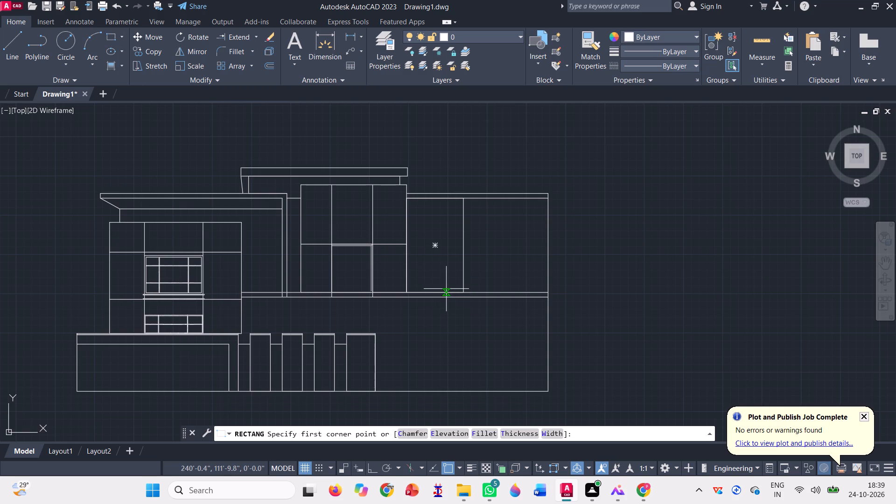
{"action": "scroll", "coordinate": [446, 286], "scroll_direction": "up", "scroll_amount": 2}
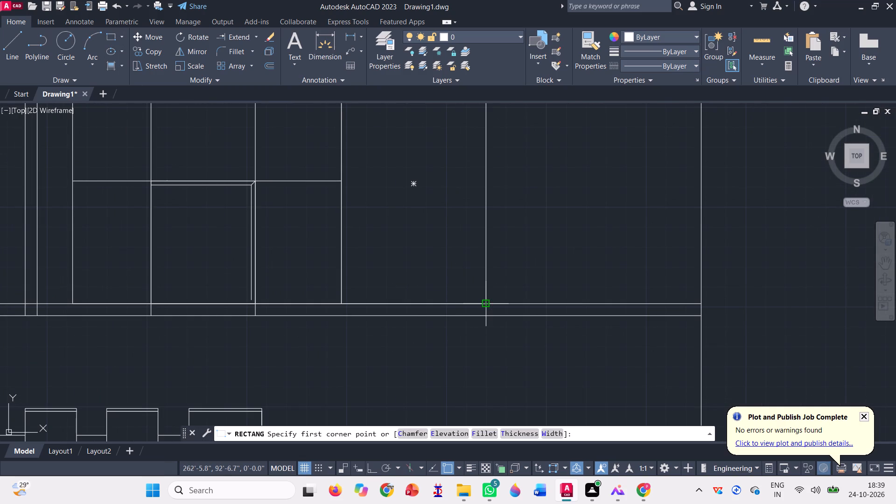
{"action": "left_click", "coordinate": [486, 302]}
{"action": "scroll", "coordinate": [410, 314], "scroll_direction": "down", "scroll_amount": 2}
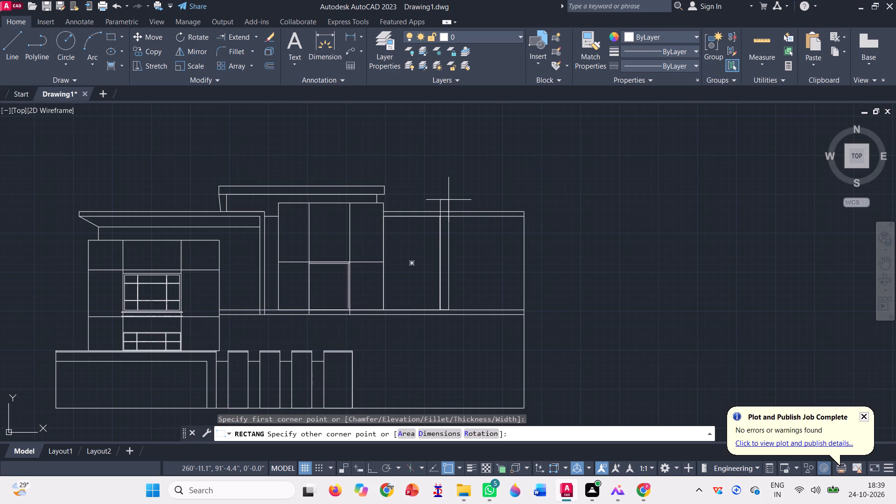
{"action": "left_click", "coordinate": [448, 200]}
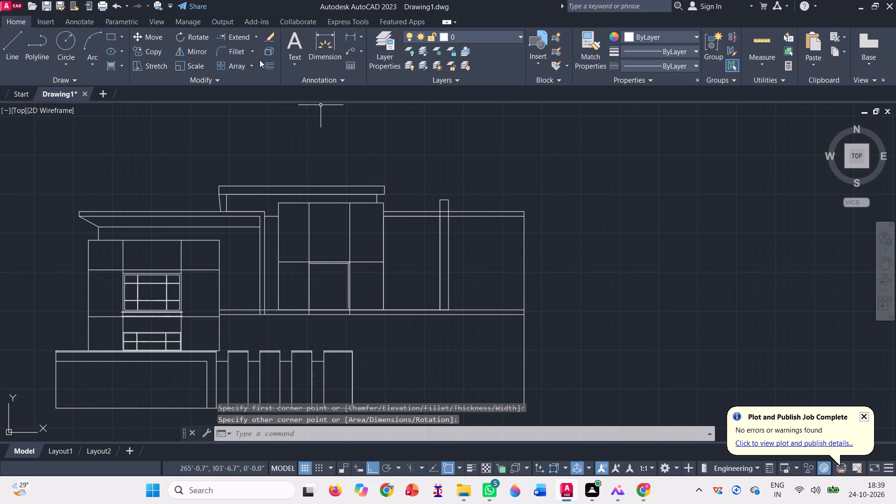
Trim the shared edge between the two new rectangles and the upper floor line across the narrow upright's base.
{"action": "left_click", "coordinate": [255, 39]}
{"action": "left_click", "coordinate": [248, 53]}
{"action": "left_click", "coordinate": [439, 248]}
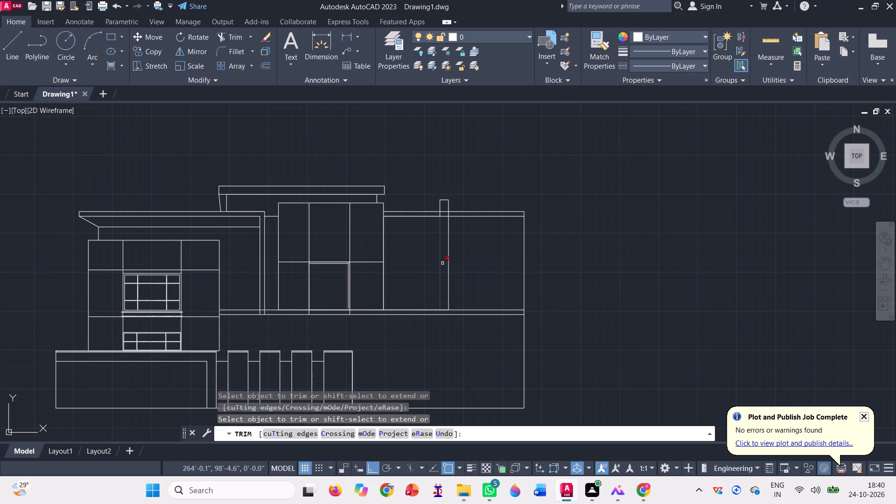
{"action": "scroll", "coordinate": [436, 310], "scroll_direction": "up", "scroll_amount": 3}
{"action": "left_click", "coordinate": [462, 317]}
{"action": "left_click", "coordinate": [462, 305]}
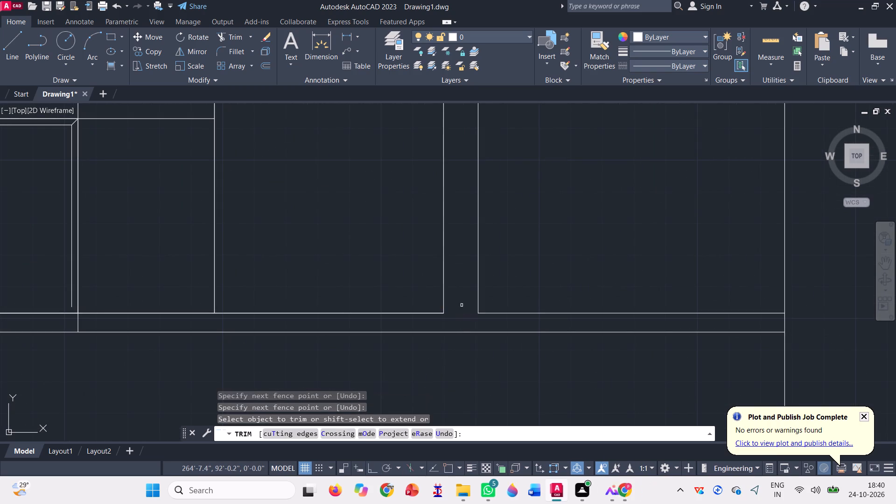
Trim the older strip's sides and the cell dividers below the upper floor line, plus that line across the strip and first lower cell.
{"action": "scroll", "coordinate": [461, 318], "scroll_direction": "down", "scroll_amount": 3}
{"action": "scroll", "coordinate": [256, 322], "scroll_direction": "up", "scroll_amount": 3}
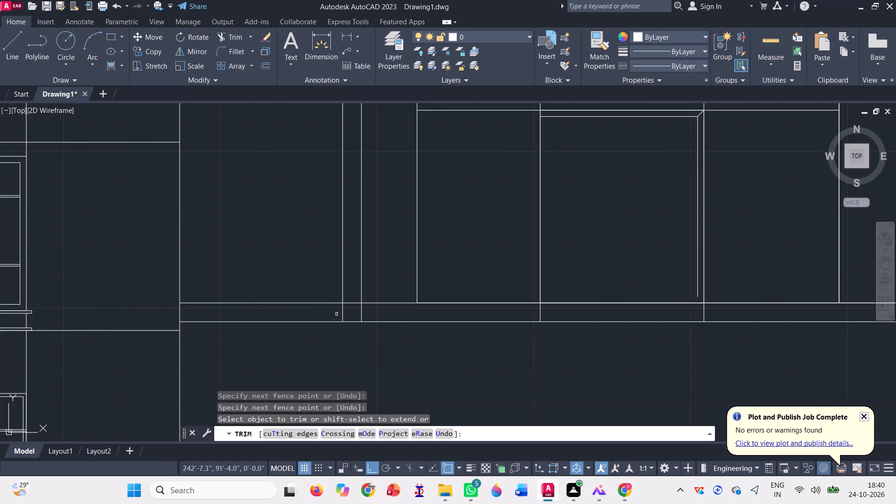
{"action": "left_click", "coordinate": [334, 312]}
{"action": "left_click", "coordinate": [562, 313]}
{"action": "left_click", "coordinate": [353, 303]}
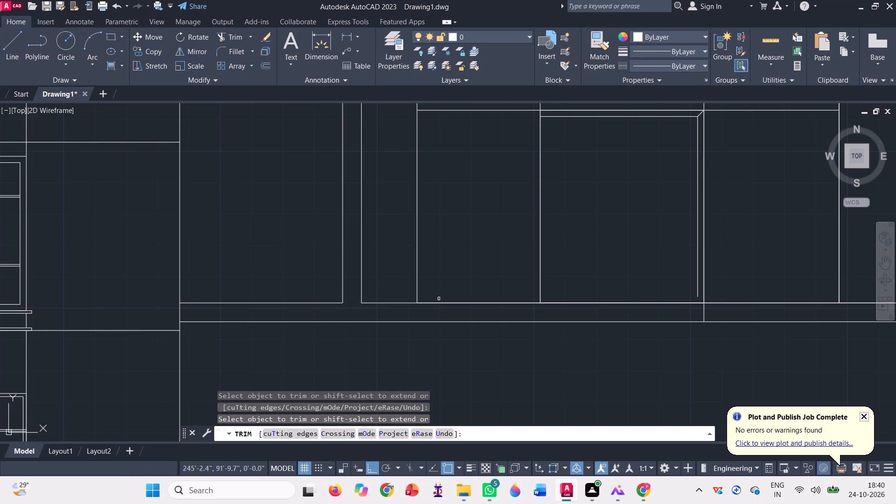
{"action": "left_click", "coordinate": [447, 304]}
{"action": "scroll", "coordinate": [259, 282], "scroll_direction": "down", "scroll_amount": 1}
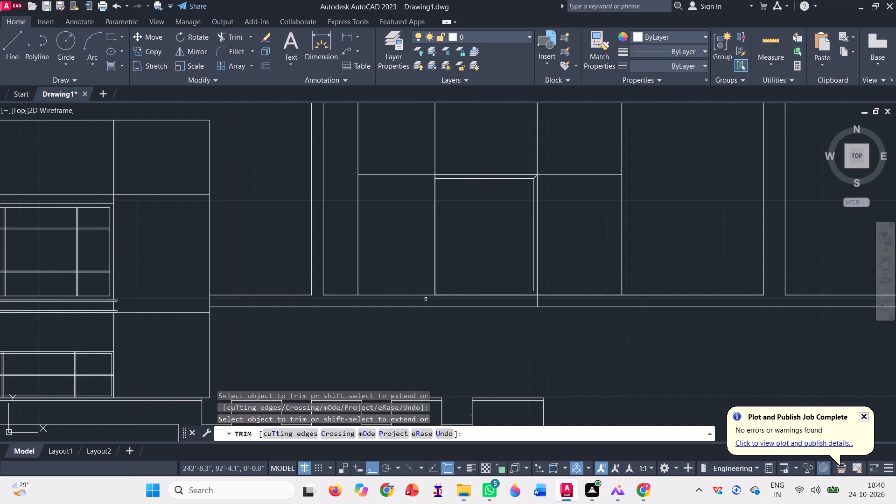
{"action": "scroll", "coordinate": [544, 307], "scroll_direction": "up", "scroll_amount": 2}
{"action": "left_click", "coordinate": [520, 288]}
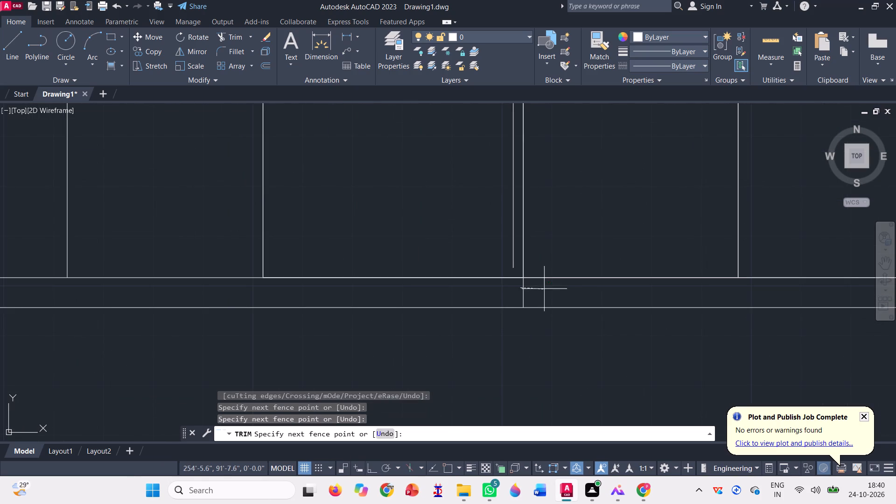
{"action": "left_click", "coordinate": [544, 289]}
Trim the two roof lines where they cross the upper part of the narrow upright.
{"action": "scroll", "coordinate": [350, 307], "scroll_direction": "down", "scroll_amount": 3}
{"action": "scroll", "coordinate": [442, 317], "scroll_direction": "down", "scroll_amount": 1}
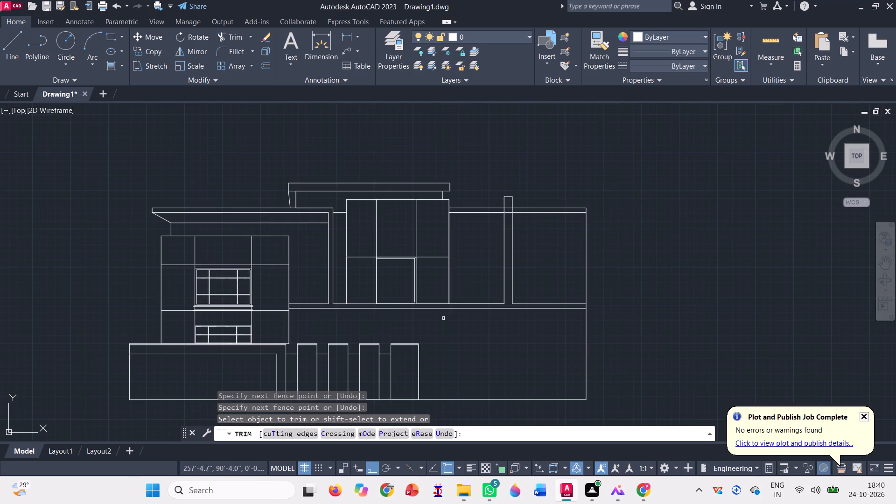
{"action": "scroll", "coordinate": [512, 205], "scroll_direction": "up", "scroll_amount": 3}
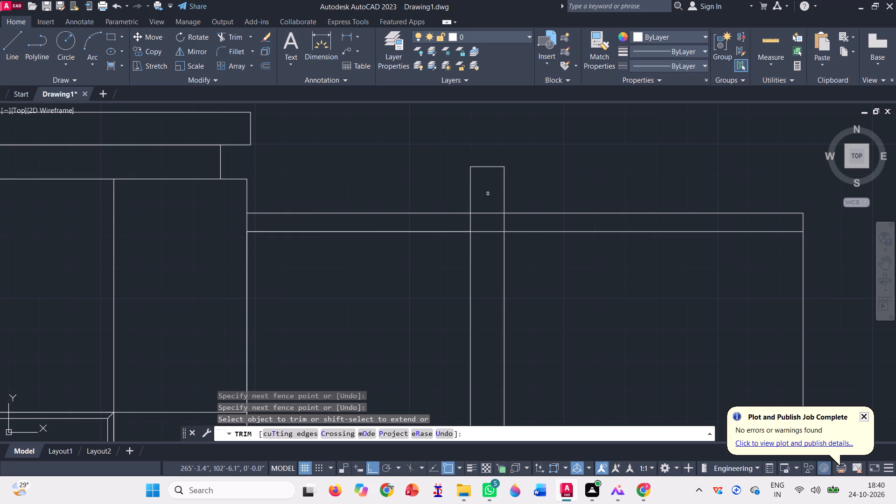
{"action": "left_click", "coordinate": [488, 192]}
{"action": "left_click", "coordinate": [491, 249]}
{"action": "scroll", "coordinate": [458, 218], "scroll_direction": "down", "scroll_amount": 3}
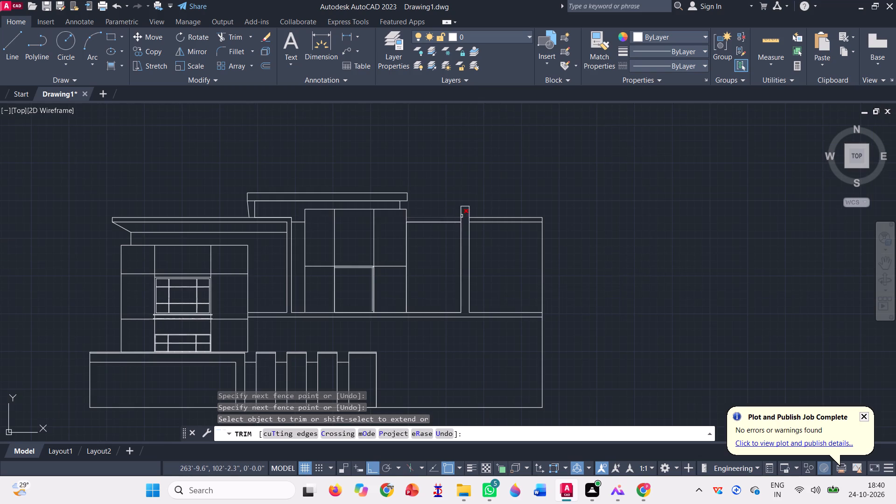
{"action": "key", "text": "space"}
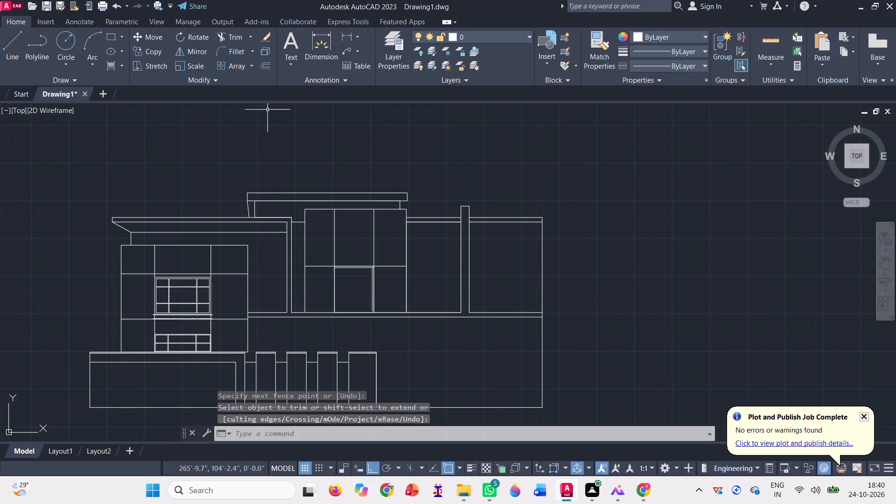
Extend the inner vertical line of the framed opening down to the upper floor line.
{"action": "left_click", "coordinate": [249, 39]}
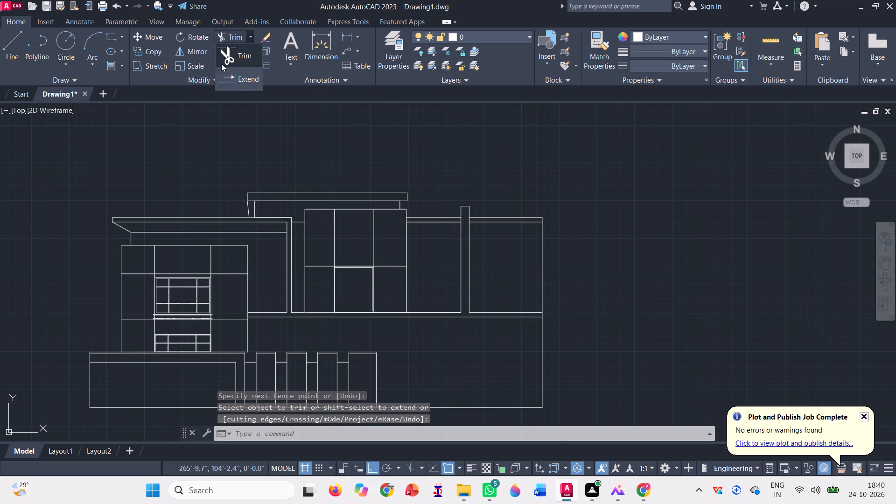
{"action": "left_click", "coordinate": [224, 79]}
{"action": "scroll", "coordinate": [384, 306], "scroll_direction": "up", "scroll_amount": 3}
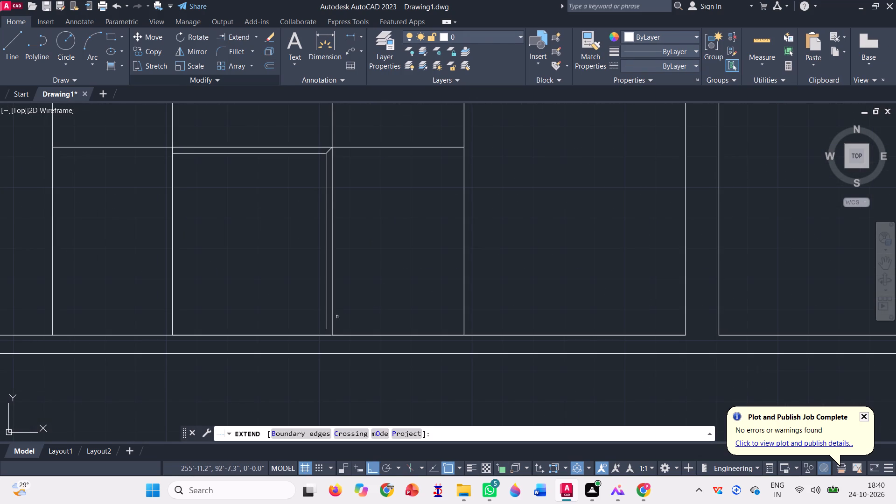
{"action": "left_click", "coordinate": [327, 313]}
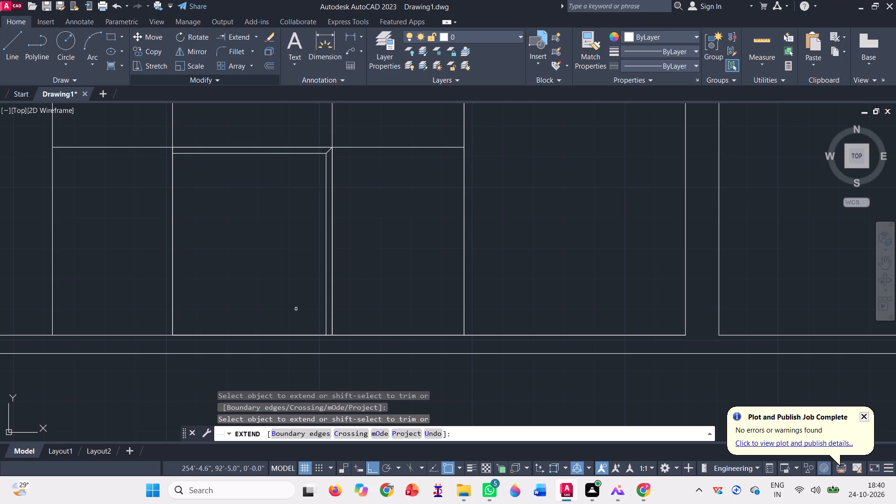
{"action": "key", "text": "space"}
{"action": "scroll", "coordinate": [379, 363], "scroll_direction": "down", "scroll_amount": 2}
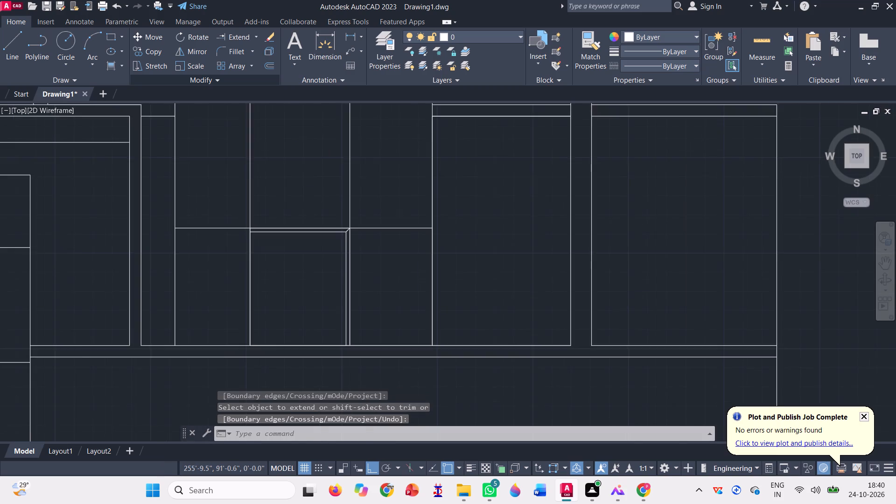
Draw a sloping line from the narrow upright's top-left corner down to the roof's top line near the six-cell rectangle.
{"action": "left_click", "coordinate": [7, 51]}
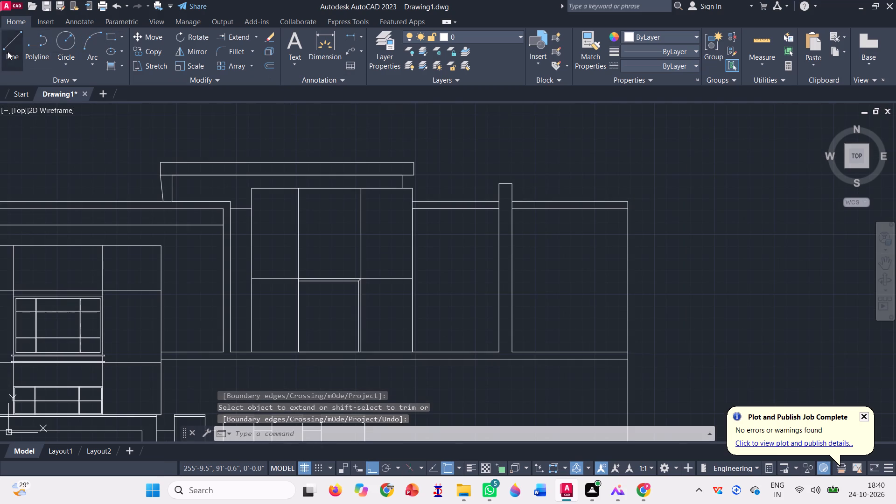
{"action": "scroll", "coordinate": [452, 180], "scroll_direction": "up", "scroll_amount": 1}
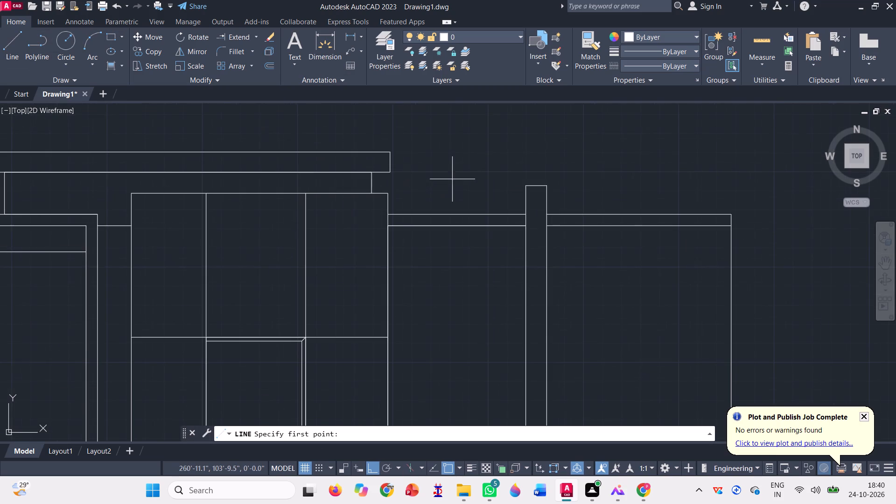
{"action": "left_click", "coordinate": [525, 186]}
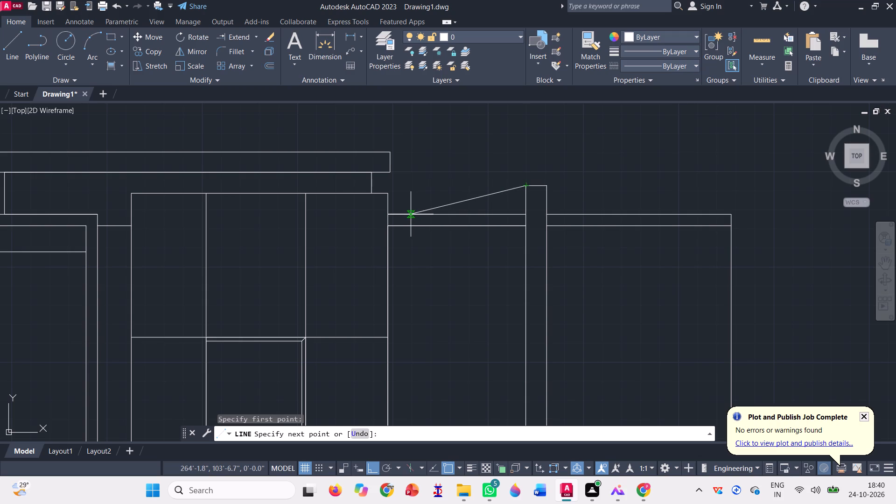
{"action": "left_click", "coordinate": [410, 213]}
{"action": "scroll", "coordinate": [383, 233], "scroll_direction": "down", "scroll_amount": 1}
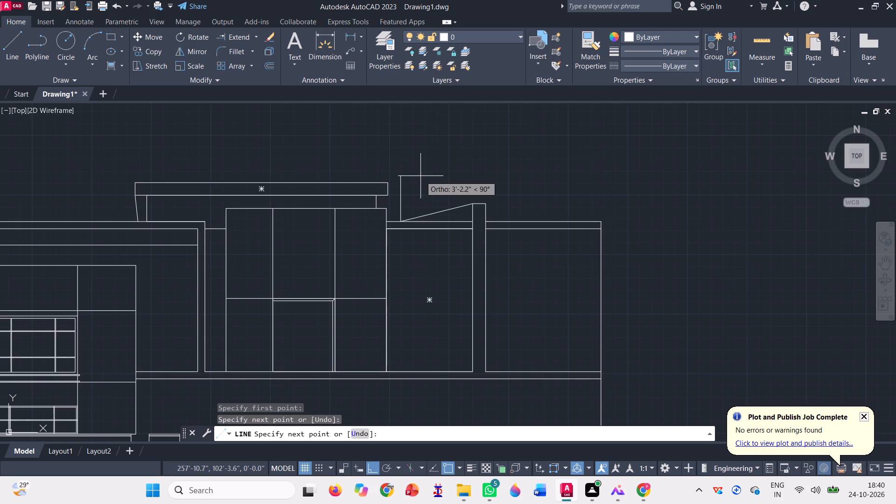
{"action": "key", "text": "space"}
{"action": "scroll", "coordinate": [420, 175], "scroll_direction": "down", "scroll_amount": 1}
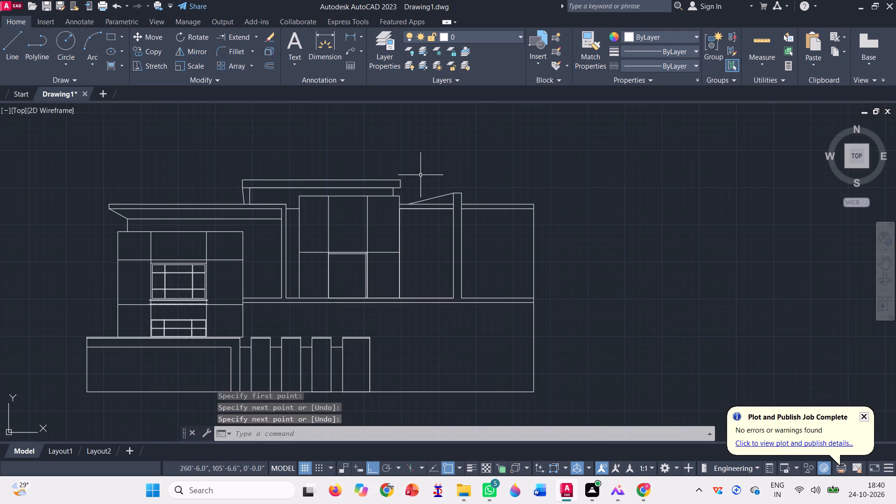
Trim the two roof lines right of the narrow upright and the building's outer right edge above the floor line.
{"action": "left_click", "coordinate": [256, 34]}
{"action": "left_click", "coordinate": [223, 57]}
{"action": "left_click", "coordinate": [493, 176]}
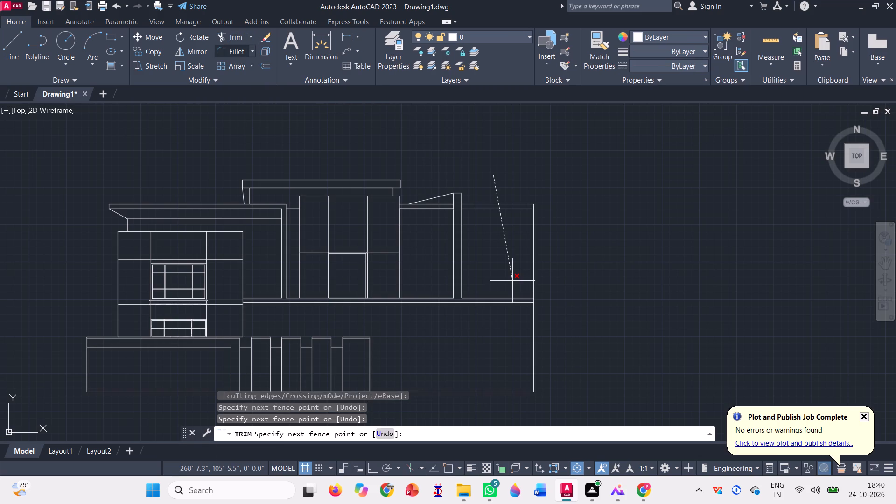
{"action": "left_click", "coordinate": [512, 281]}
{"action": "left_click", "coordinate": [510, 264]}
{"action": "left_click", "coordinate": [572, 262]}
{"action": "scroll", "coordinate": [503, 259], "scroll_direction": "down", "scroll_amount": 1}
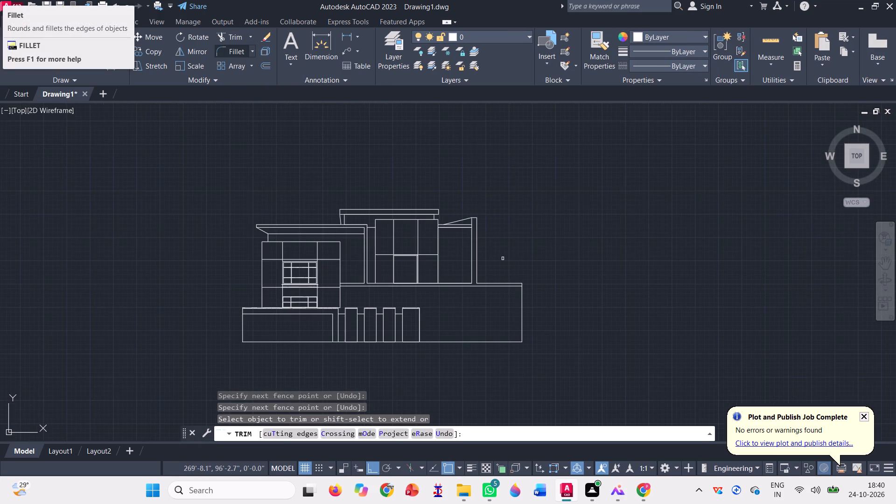
{"action": "key", "text": "Escape"}
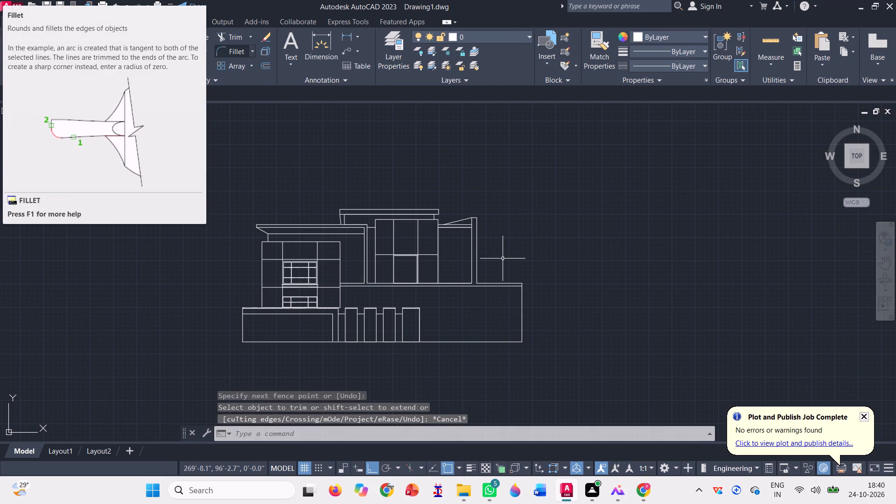
Draw a vertical line just right of the narrow upright, from above the floor lines to below the ground line.
{"action": "key", "text": "l"}
{"action": "key", "text": "Return"}
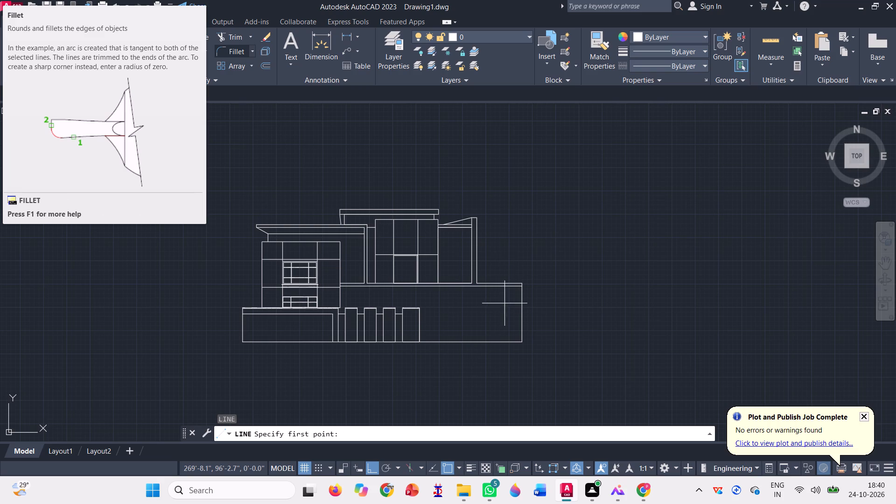
{"action": "left_click", "coordinate": [484, 271]}
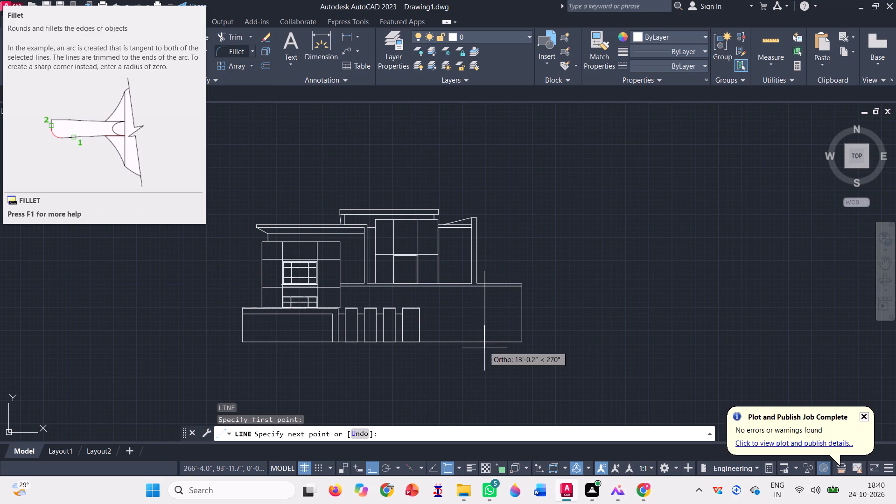
{"action": "left_click", "coordinate": [486, 359]}
{"action": "key", "text": "space"}
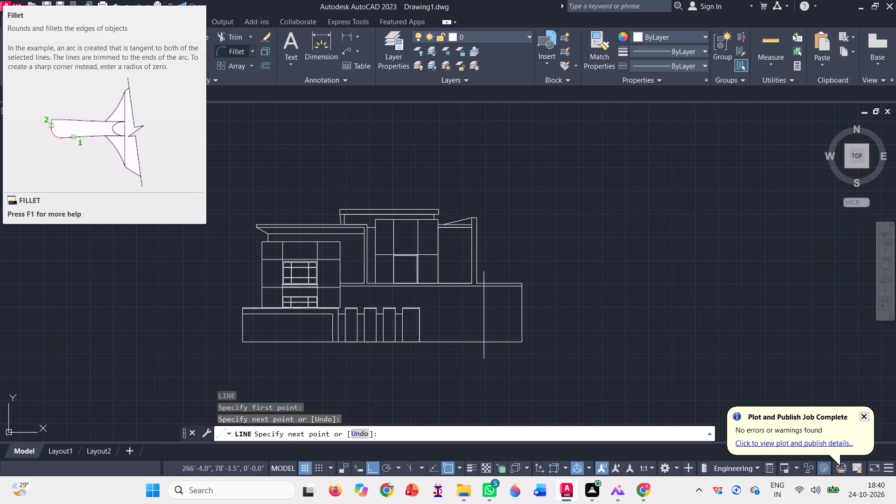
Trim the floor lines and ground line beyond the new vertical line, and remove the old outer right edge.
{"action": "left_click", "coordinate": [231, 41]}
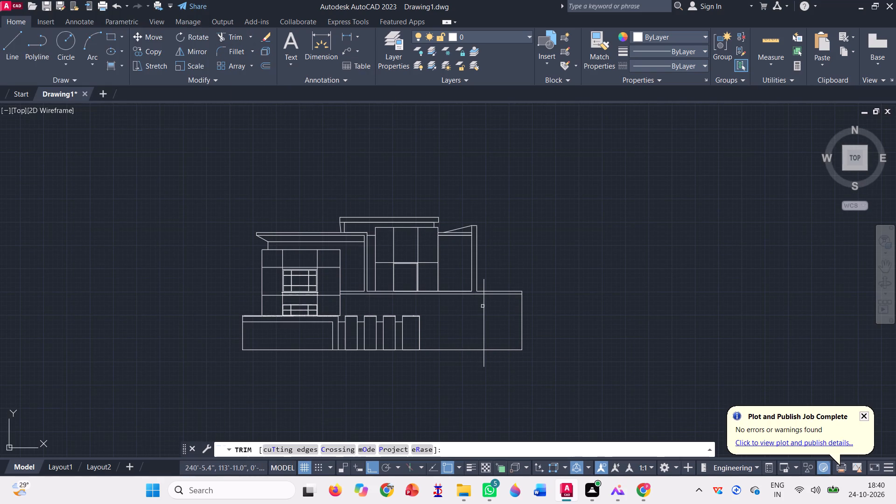
{"action": "left_click", "coordinate": [499, 281]}
{"action": "left_click", "coordinate": [519, 382]}
{"action": "left_click", "coordinate": [513, 317]}
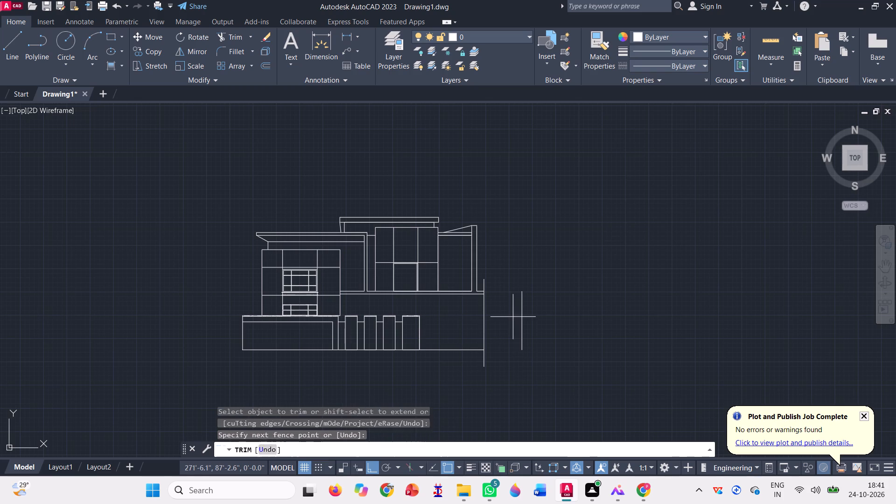
{"action": "left_click", "coordinate": [567, 336]}
{"action": "key", "text": "space"}
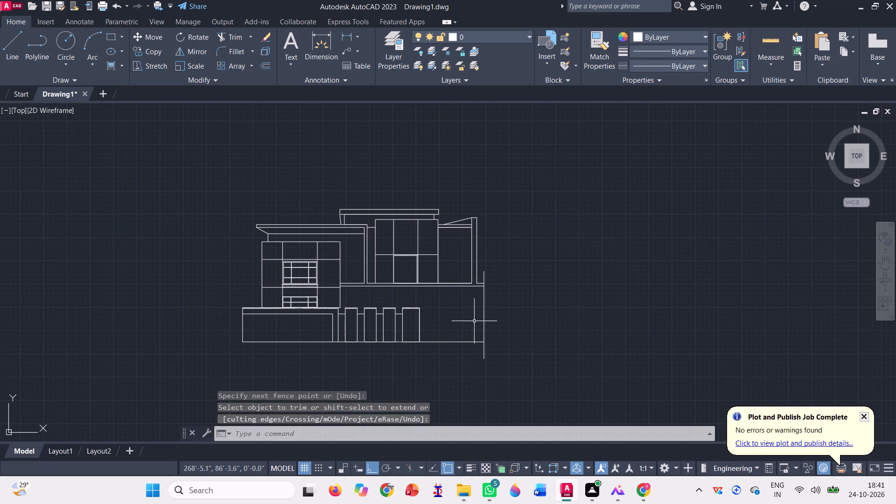
Trim the new vertical line's overhang below the ground line.
{"action": "left_click", "coordinate": [233, 32]}
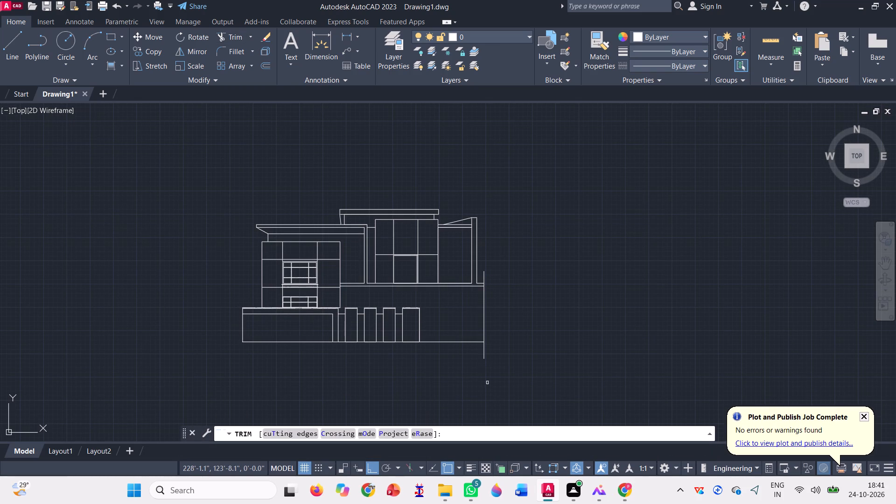
{"action": "left_click", "coordinate": [481, 356]}
{"action": "left_click", "coordinate": [507, 346]}
{"action": "key", "text": "space"}
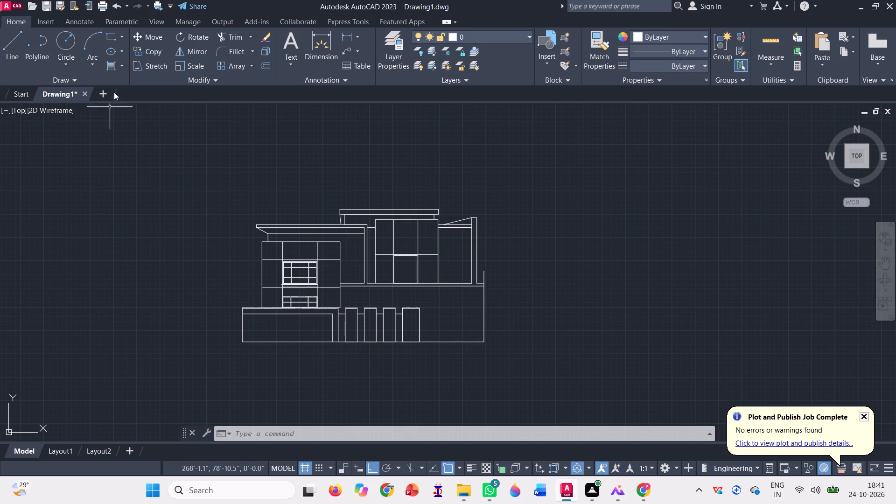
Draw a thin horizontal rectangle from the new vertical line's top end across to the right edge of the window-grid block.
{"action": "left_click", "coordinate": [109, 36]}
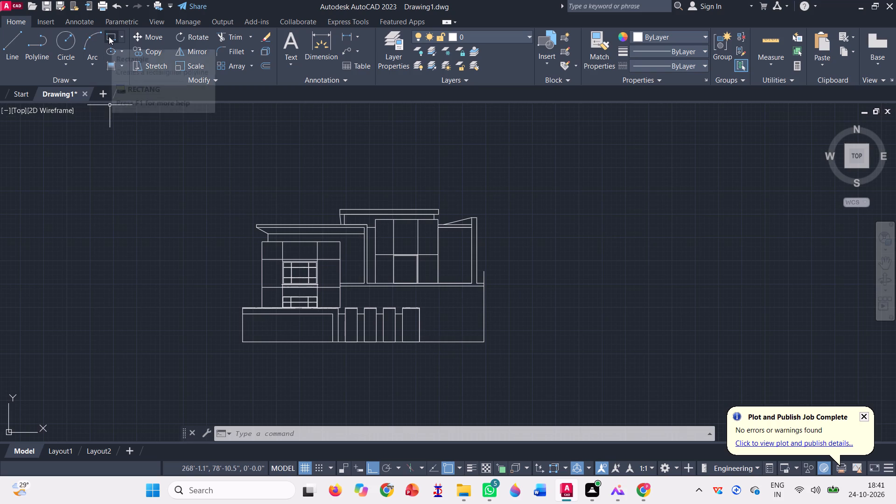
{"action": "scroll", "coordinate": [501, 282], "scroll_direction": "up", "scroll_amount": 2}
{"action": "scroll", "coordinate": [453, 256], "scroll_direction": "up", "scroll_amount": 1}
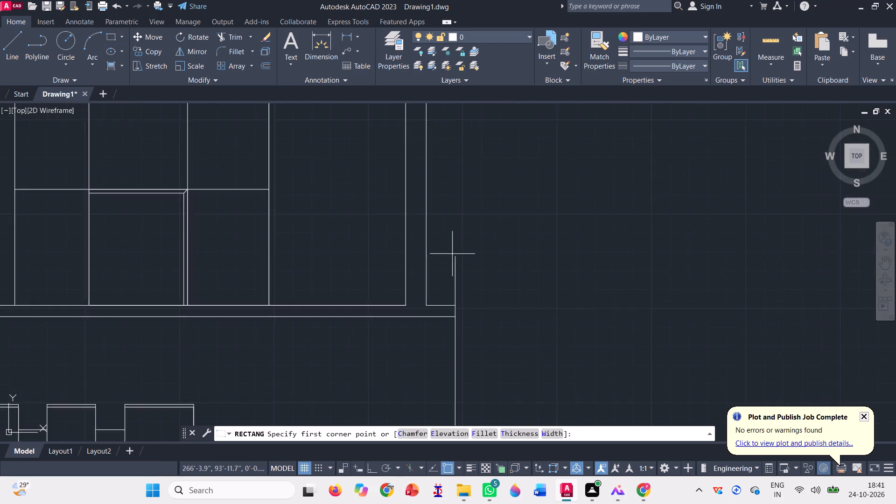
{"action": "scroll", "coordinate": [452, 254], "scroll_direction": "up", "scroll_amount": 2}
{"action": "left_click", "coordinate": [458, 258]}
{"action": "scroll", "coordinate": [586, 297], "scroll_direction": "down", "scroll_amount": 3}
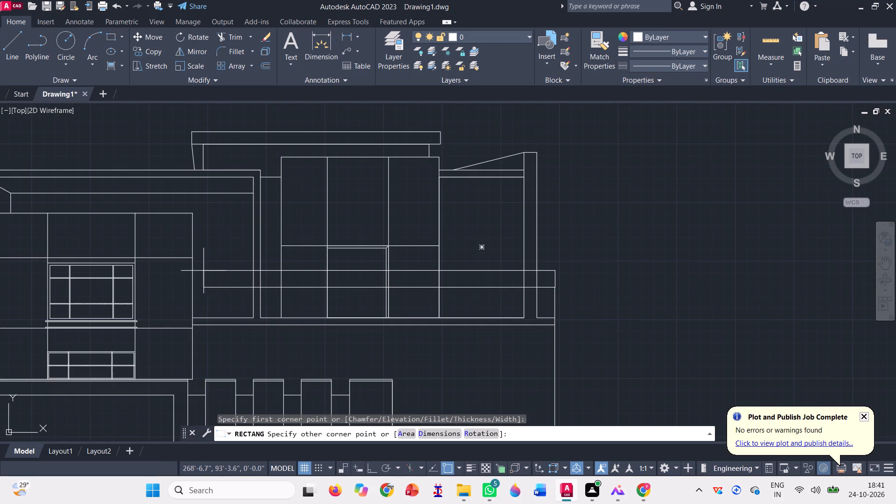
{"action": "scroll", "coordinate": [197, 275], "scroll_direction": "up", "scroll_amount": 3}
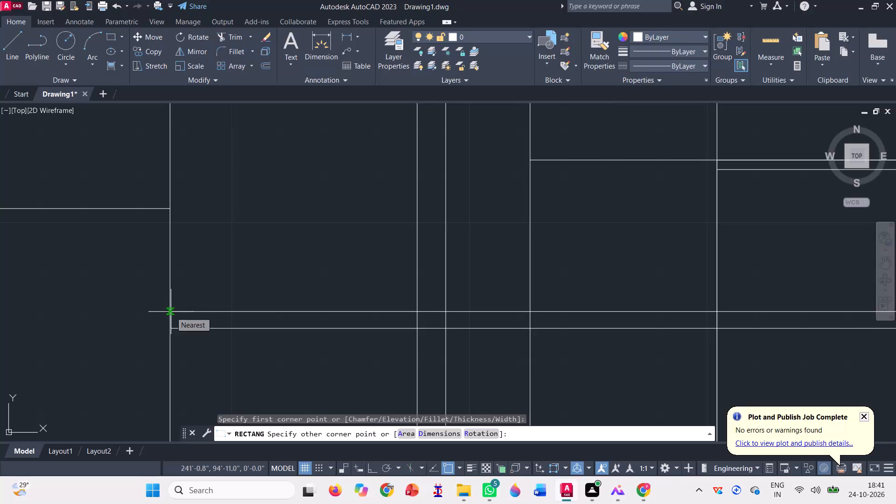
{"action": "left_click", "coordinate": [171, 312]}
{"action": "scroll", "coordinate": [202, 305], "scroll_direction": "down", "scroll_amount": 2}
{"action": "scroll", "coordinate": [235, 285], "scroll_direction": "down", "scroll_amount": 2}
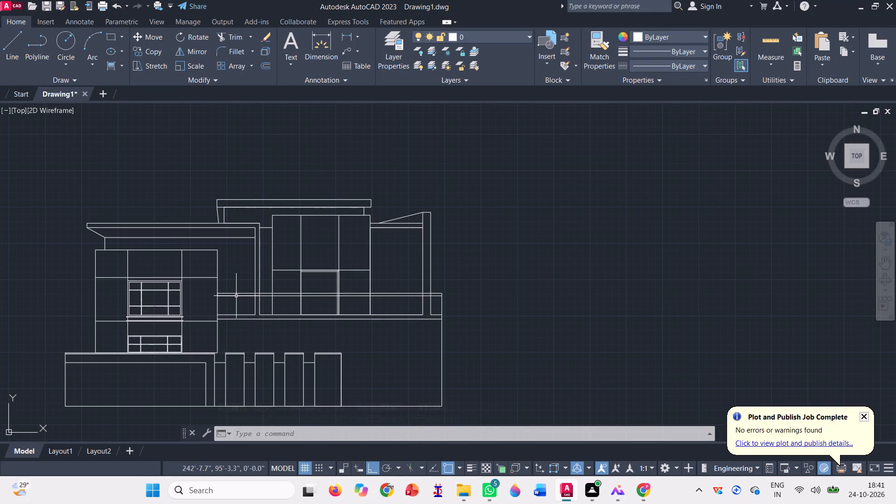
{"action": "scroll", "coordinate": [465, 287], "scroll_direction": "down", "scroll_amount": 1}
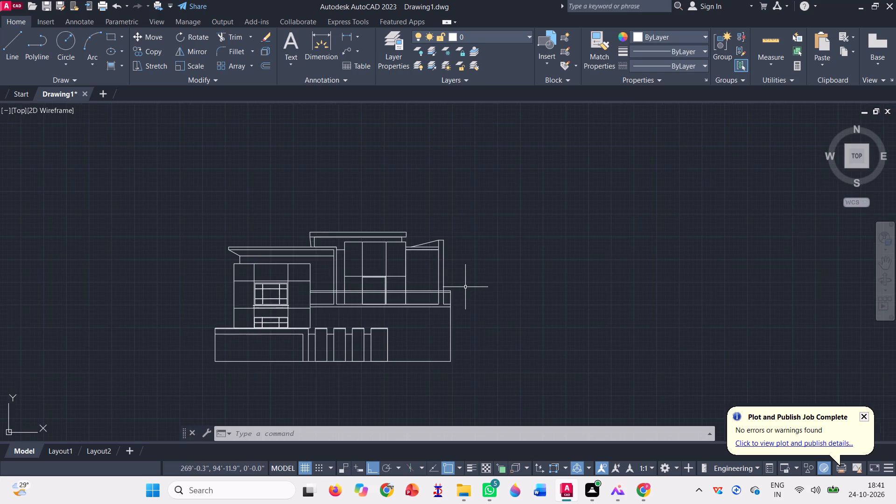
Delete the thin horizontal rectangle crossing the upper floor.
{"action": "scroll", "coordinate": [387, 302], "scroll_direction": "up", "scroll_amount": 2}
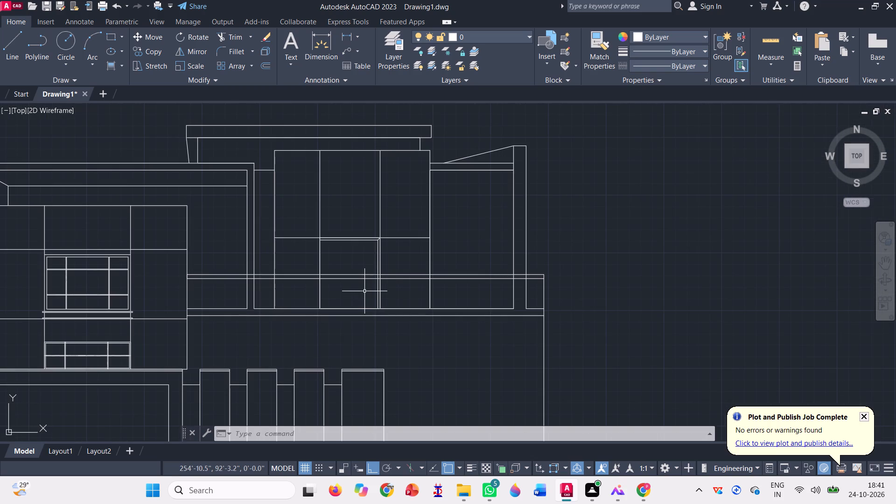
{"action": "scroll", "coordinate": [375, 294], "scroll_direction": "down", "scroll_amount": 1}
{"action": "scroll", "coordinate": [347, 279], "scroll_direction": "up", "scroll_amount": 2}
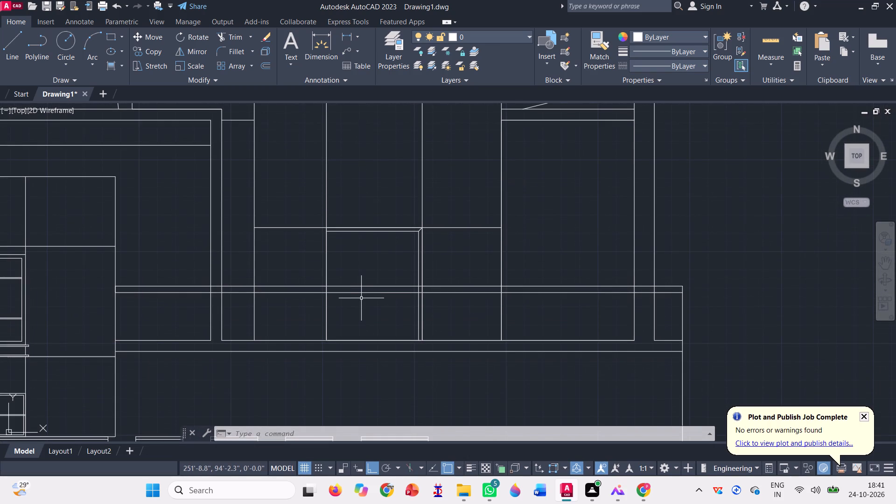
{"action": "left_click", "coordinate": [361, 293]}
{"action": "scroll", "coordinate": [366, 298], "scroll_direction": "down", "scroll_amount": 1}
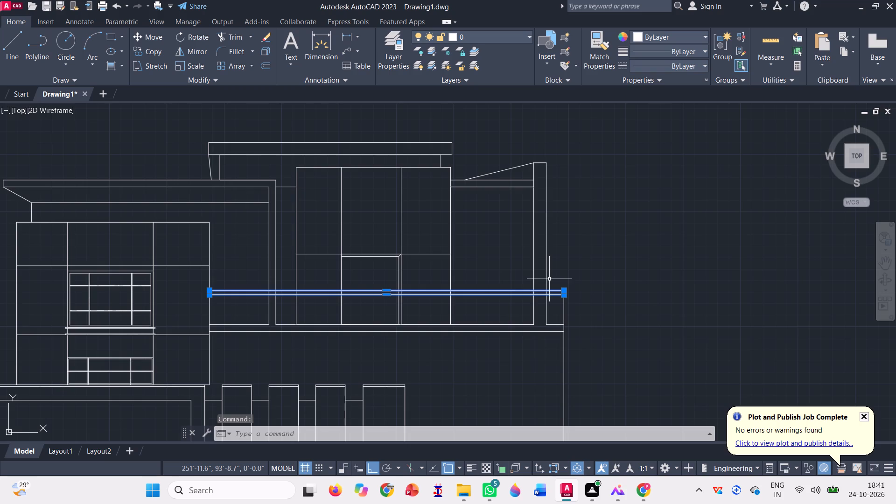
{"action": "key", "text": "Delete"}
Draw a band outline from the right edge's top end about 27' across, about 2'-3" down, and back to the small-window block's edge.
{"action": "key", "text": "l"}
{"action": "key", "text": "Return"}
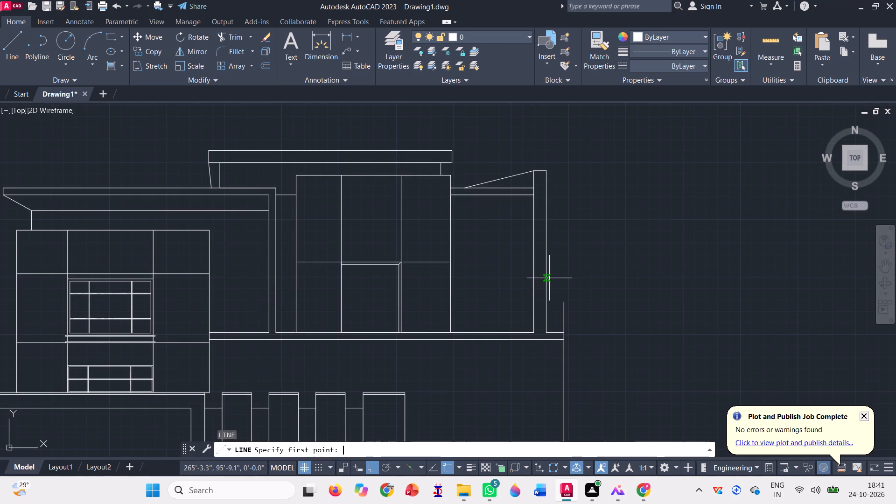
{"action": "left_click", "coordinate": [566, 302]}
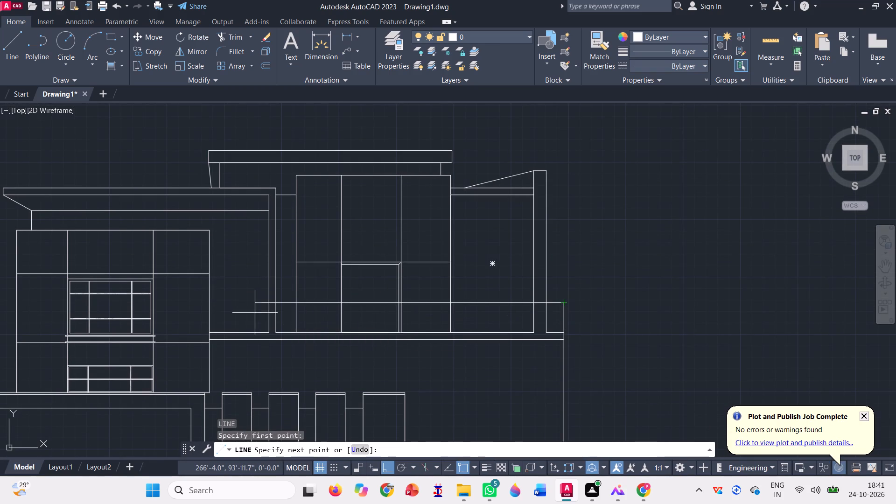
{"action": "left_click", "coordinate": [192, 304]}
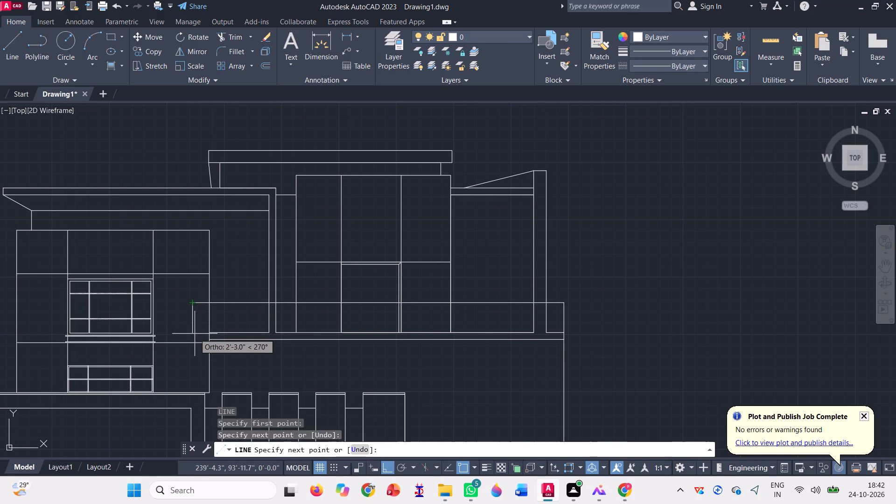
{"action": "left_click", "coordinate": [193, 332]}
{"action": "left_click", "coordinate": [210, 334]}
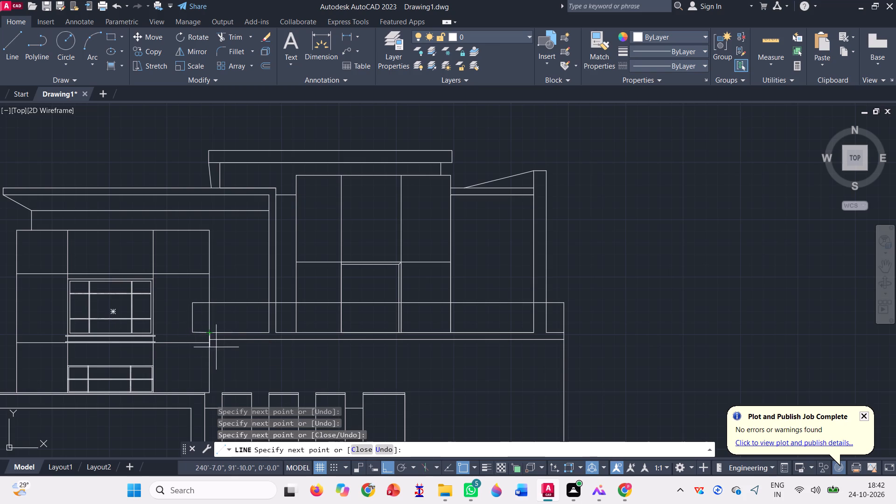
{"action": "key", "text": "space"}
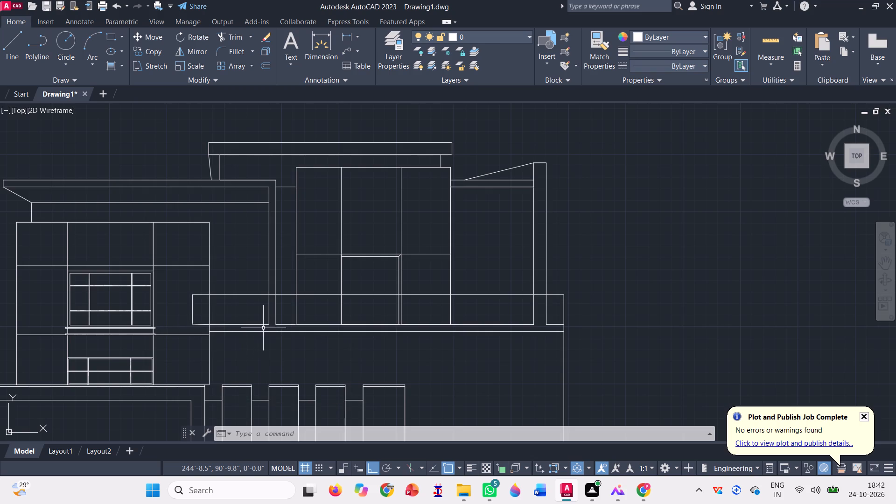
Draw a short vertical line continuing the lower roof support's outer-left edge from the upper floor line down to the lower floor line.
{"action": "left_click", "coordinate": [1, 44]}
{"action": "scroll", "coordinate": [253, 352], "scroll_direction": "up", "scroll_amount": 2}
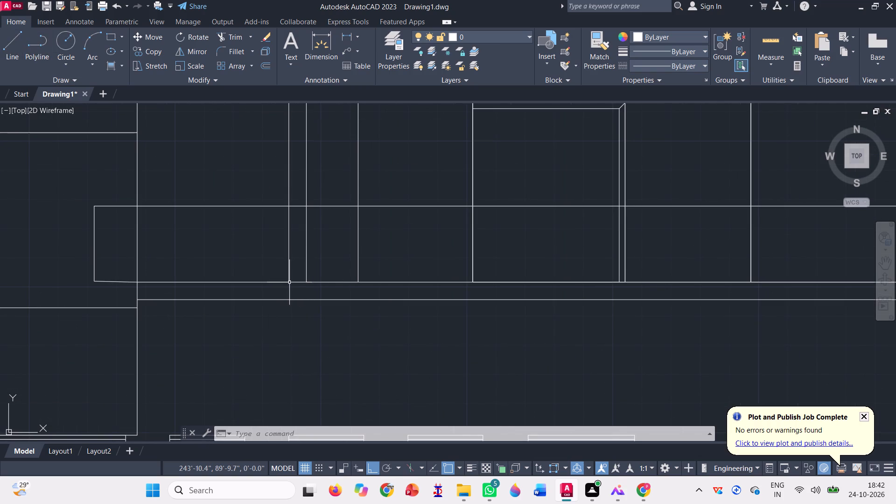
{"action": "key", "text": "l"}
{"action": "key", "text": "Return"}
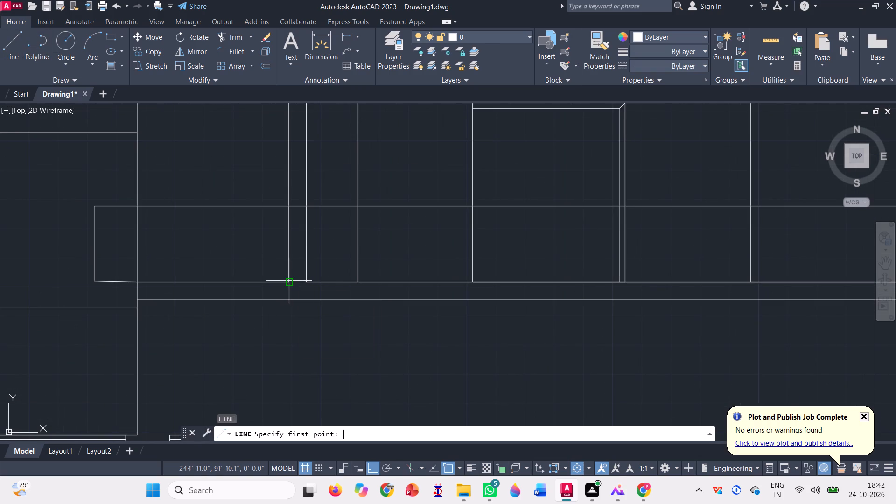
{"action": "left_click", "coordinate": [289, 280]}
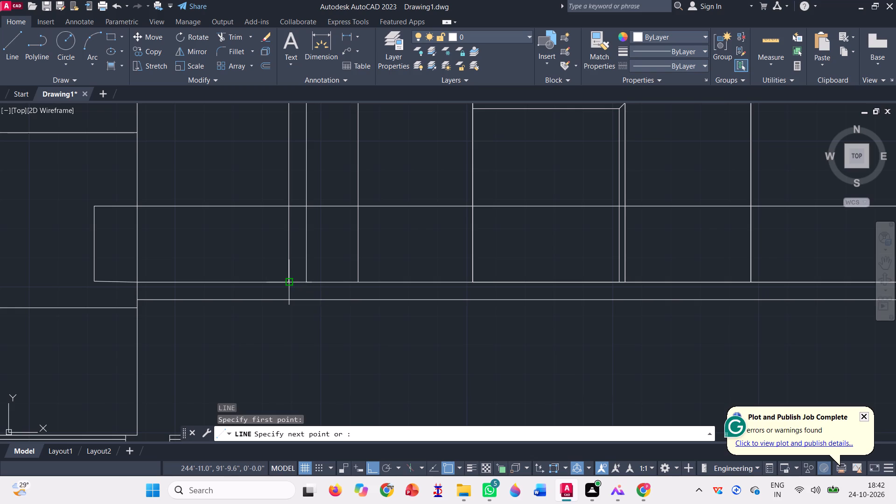
{"action": "left_click", "coordinate": [290, 301]}
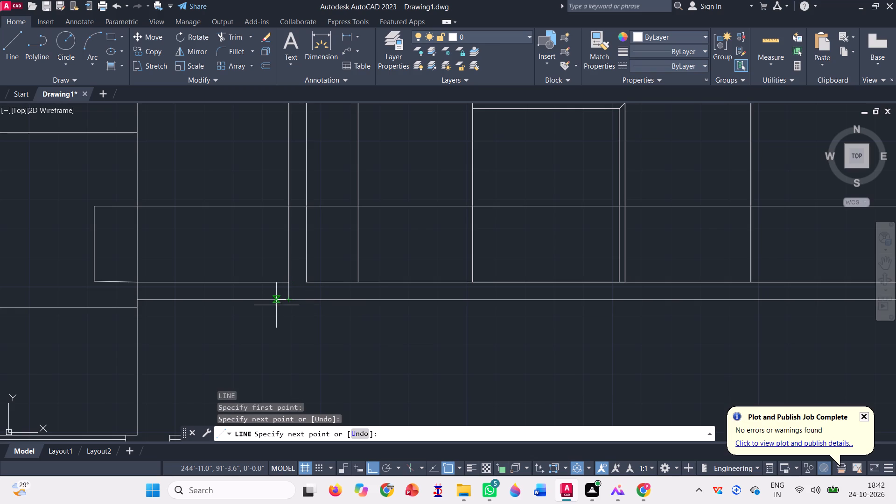
{"action": "key", "text": "space"}
Move the band's short bottom segment down so its end meets the lower floor line at the window block's edge.
{"action": "scroll", "coordinate": [280, 308], "scroll_direction": "down", "scroll_amount": 1}
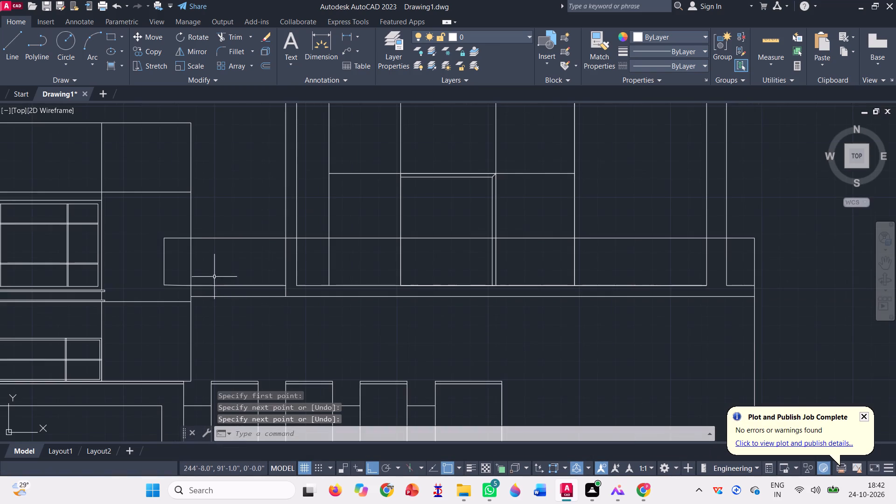
{"action": "left_click", "coordinate": [179, 286]}
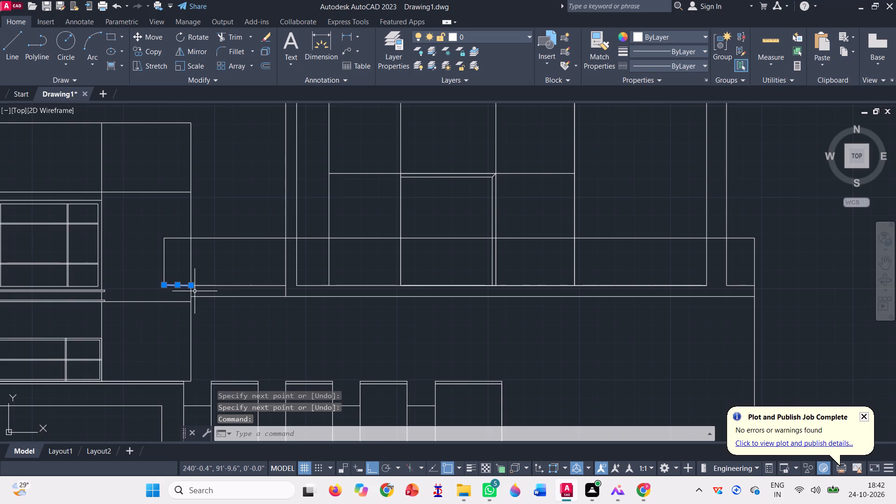
{"action": "type", "text": "m"}
{"action": "key", "text": "space"}
{"action": "scroll", "coordinate": [182, 295], "scroll_direction": "up", "scroll_amount": 3}
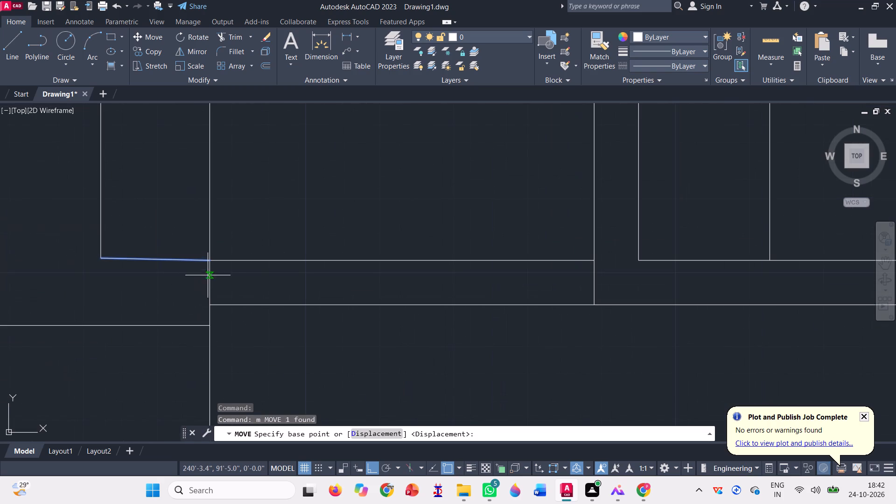
{"action": "left_click", "coordinate": [206, 259]}
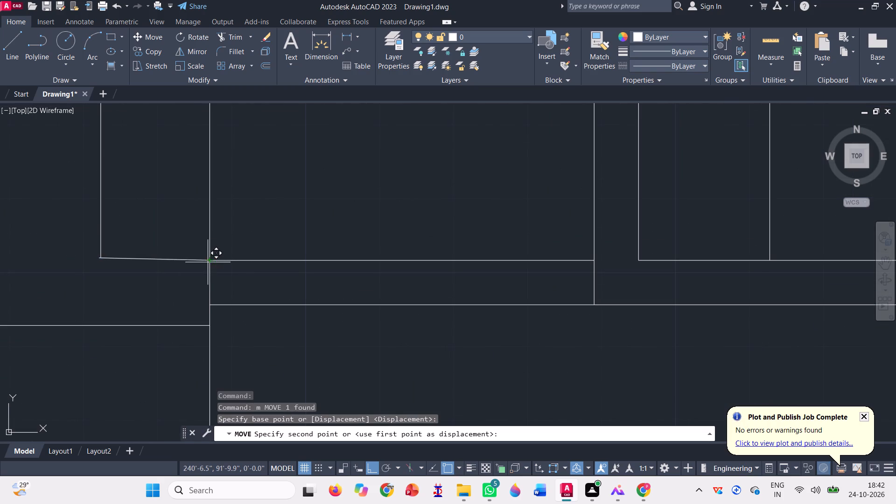
{"action": "left_click", "coordinate": [212, 302]}
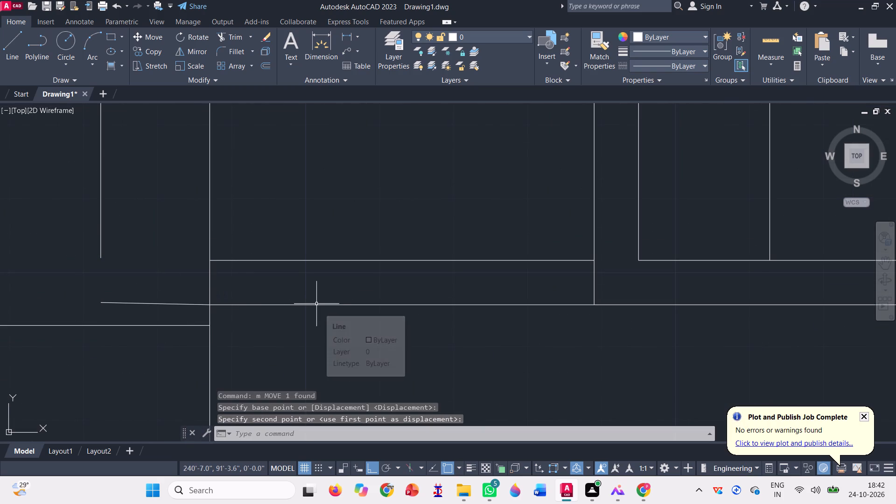
Extend the band's left vertical edge down to the moved bottom segment.
{"action": "scroll", "coordinate": [316, 304], "scroll_direction": "down", "scroll_amount": 1}
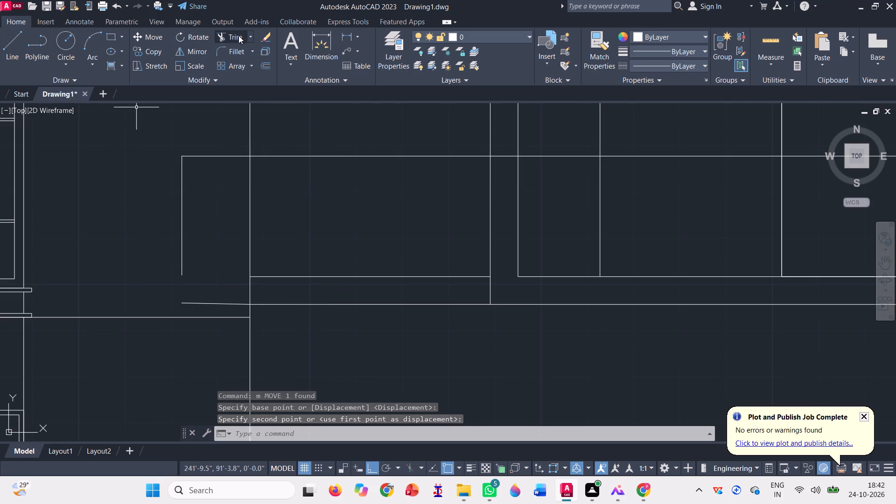
{"action": "left_click", "coordinate": [252, 34]}
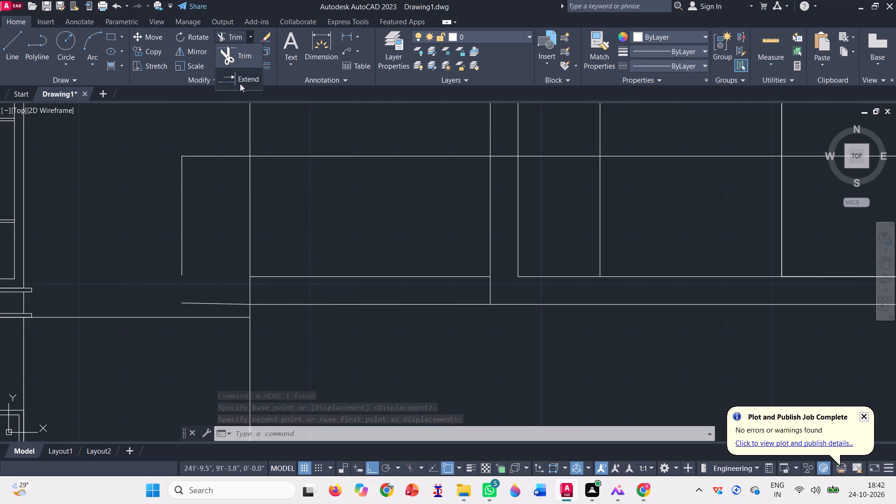
{"action": "left_click", "coordinate": [240, 82]}
{"action": "left_click", "coordinate": [168, 242]}
{"action": "left_click", "coordinate": [199, 244]}
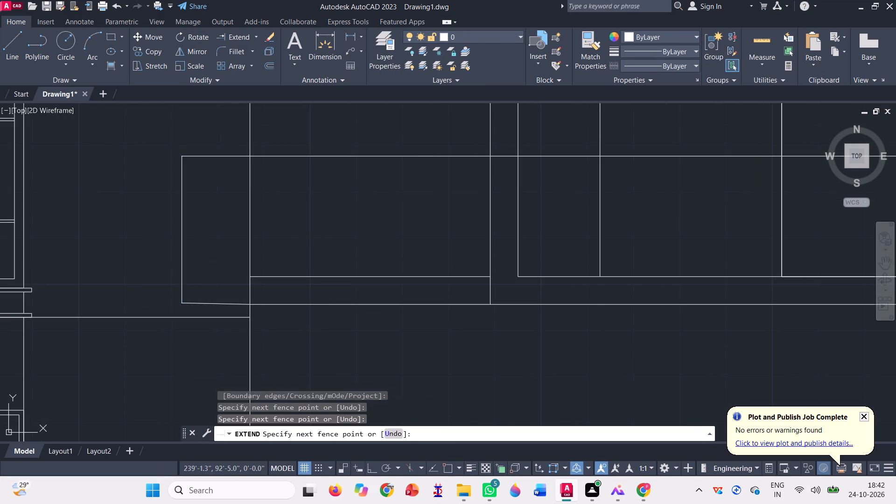
{"action": "scroll", "coordinate": [228, 268], "scroll_direction": "down", "scroll_amount": 1}
{"action": "key", "text": "space"}
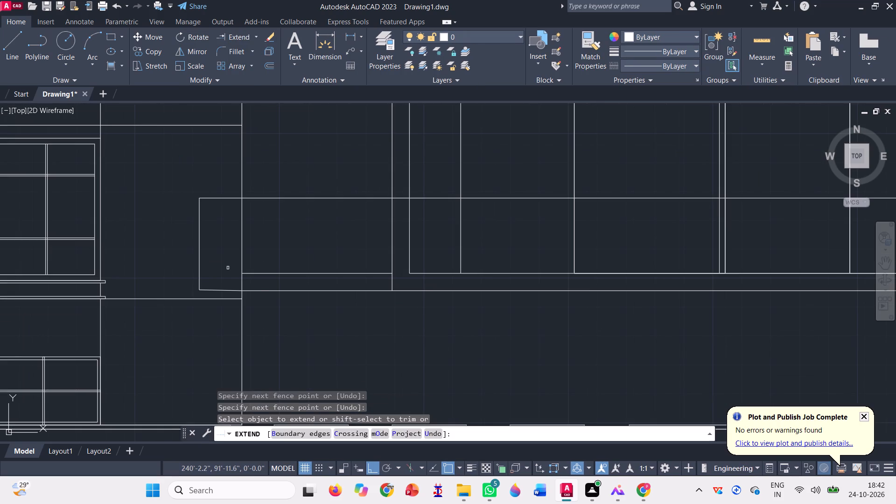
Delete the upper floor line segment between the window block's right edge and the lower roof support.
{"action": "left_click", "coordinate": [307, 276]}
{"action": "left_click", "coordinate": [296, 260]}
{"action": "scroll", "coordinate": [278, 299], "scroll_direction": "down", "scroll_amount": 3}
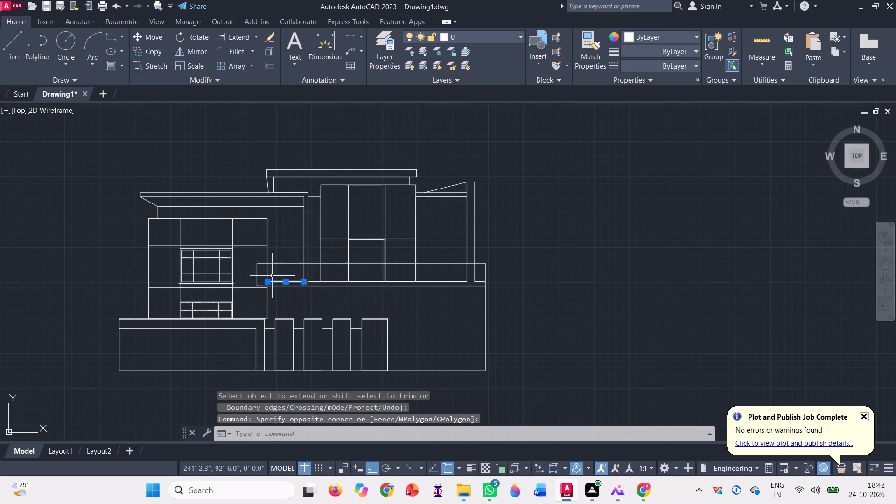
{"action": "key", "text": "Delete"}
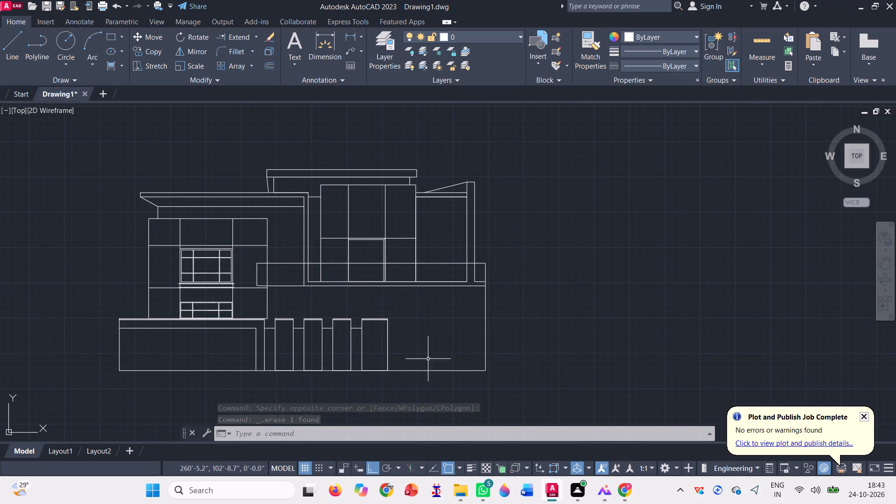
Draw a vertical line inside the framed opening, near its left side, from the frame's inner top edge down to the floor line.
{"action": "scroll", "coordinate": [437, 378], "scroll_direction": "up", "scroll_amount": 1}
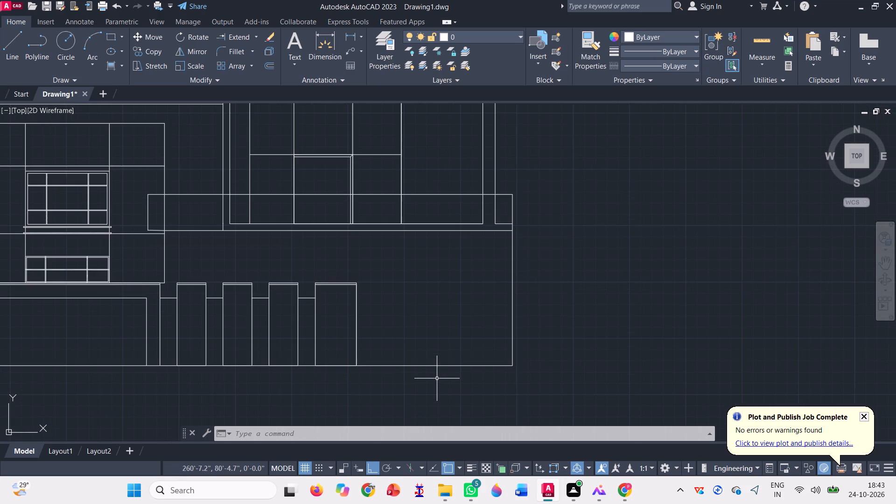
{"action": "scroll", "coordinate": [427, 368], "scroll_direction": "down", "scroll_amount": 1}
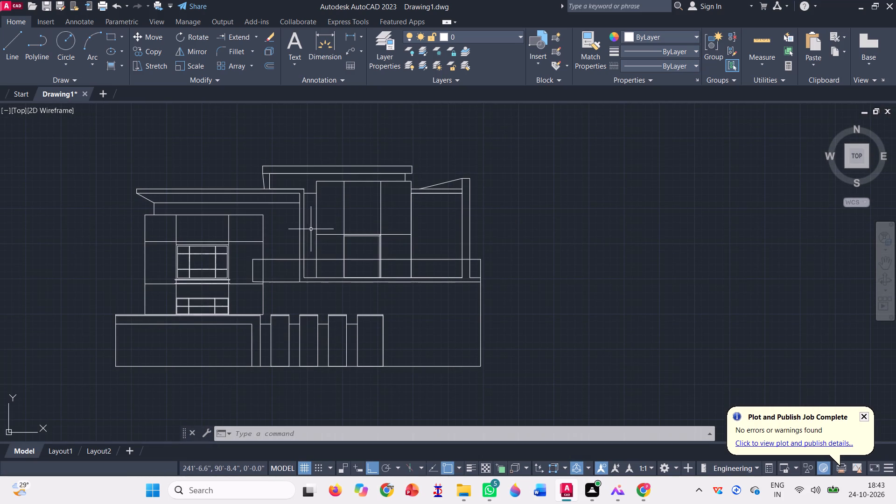
{"action": "key", "text": "l"}
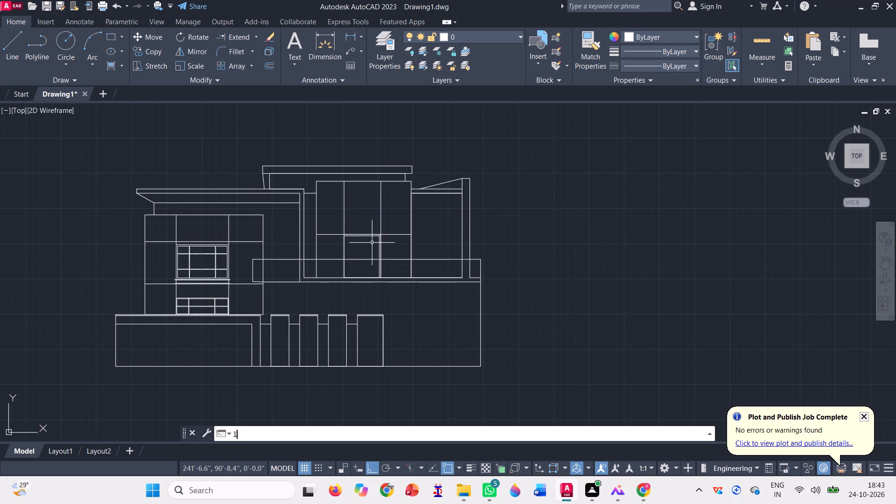
{"action": "key", "text": "Return"}
{"action": "scroll", "coordinate": [372, 243], "scroll_direction": "up", "scroll_amount": 3}
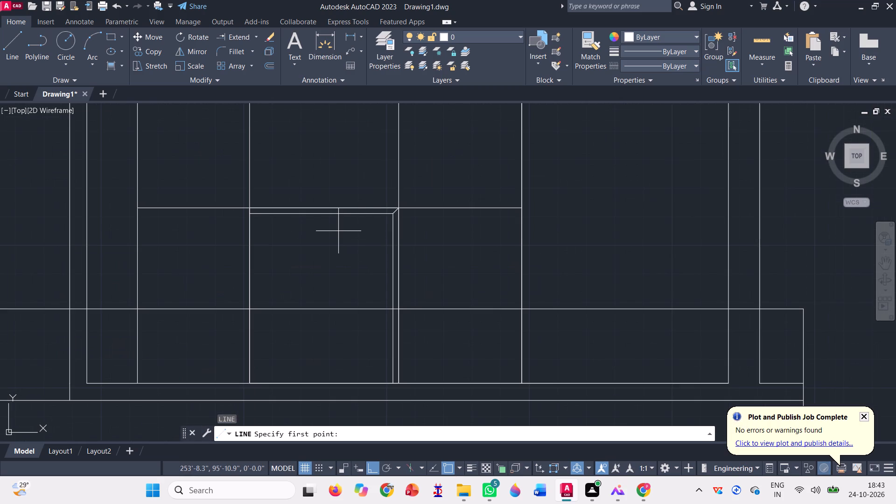
{"action": "left_click", "coordinate": [278, 213]}
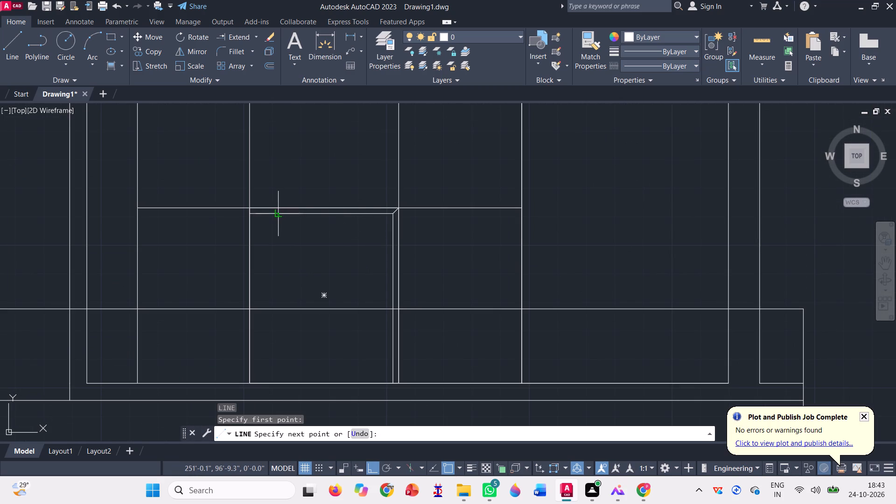
{"action": "left_click", "coordinate": [278, 383]}
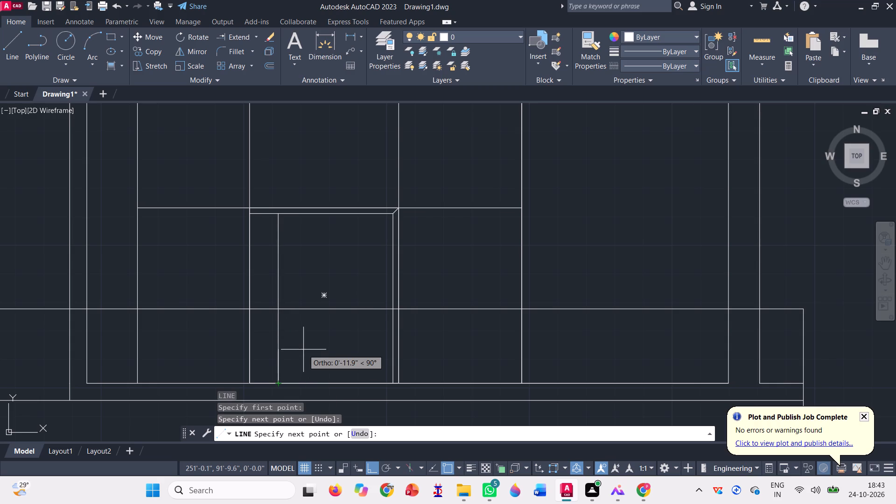
{"action": "key", "text": "space"}
Mirror the vertical line about the framed opening's vertical centre axis, keeping the original.
{"action": "left_click", "coordinate": [282, 273]}
{"action": "left_click", "coordinate": [268, 255]}
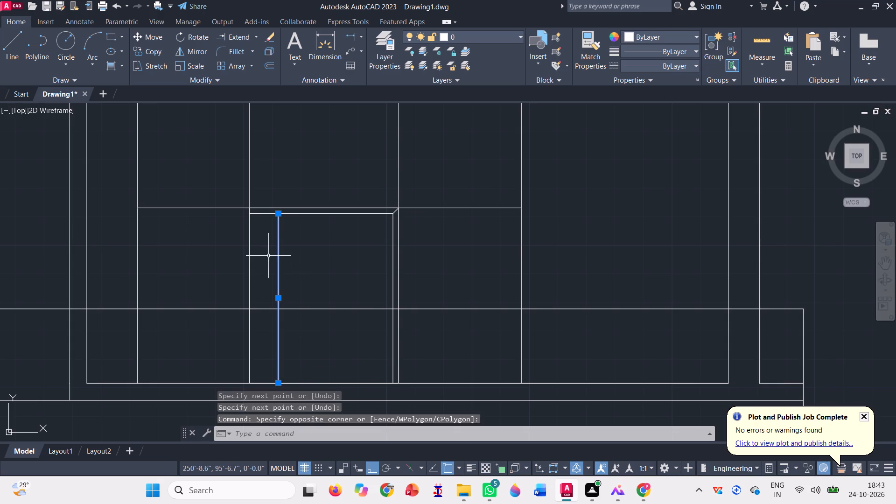
{"action": "left_click", "coordinate": [198, 47]}
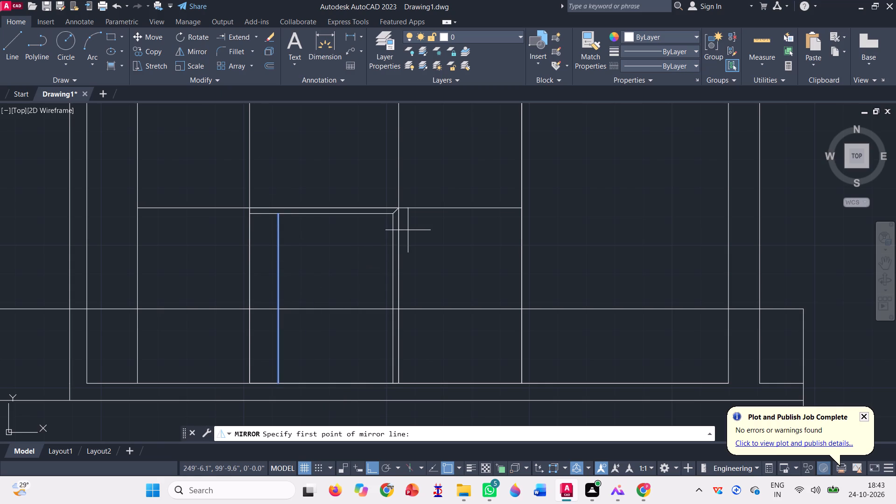
{"action": "left_click", "coordinate": [325, 295]}
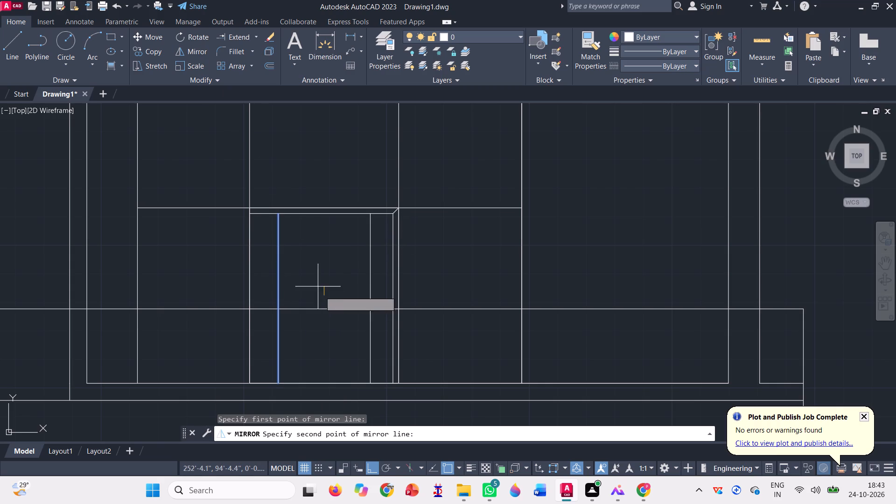
{"action": "left_click", "coordinate": [329, 162]}
{"action": "scroll", "coordinate": [338, 240], "scroll_direction": "down", "scroll_amount": 2}
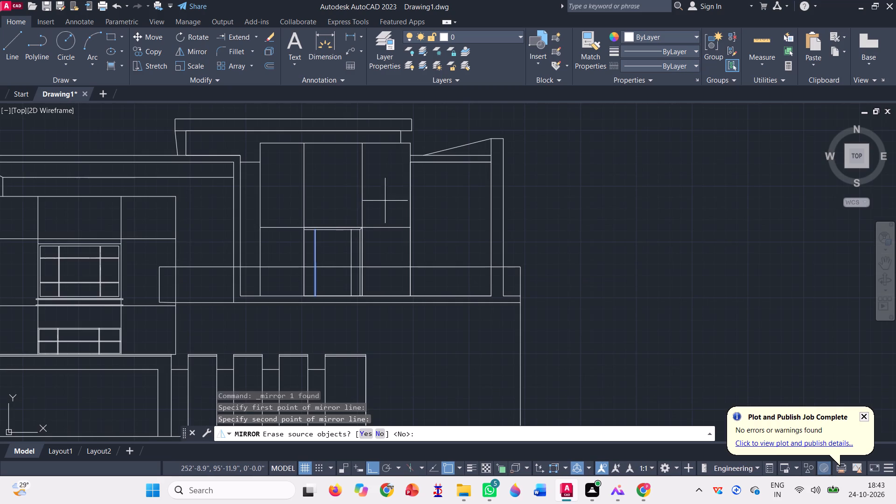
{"action": "key", "text": "space"}
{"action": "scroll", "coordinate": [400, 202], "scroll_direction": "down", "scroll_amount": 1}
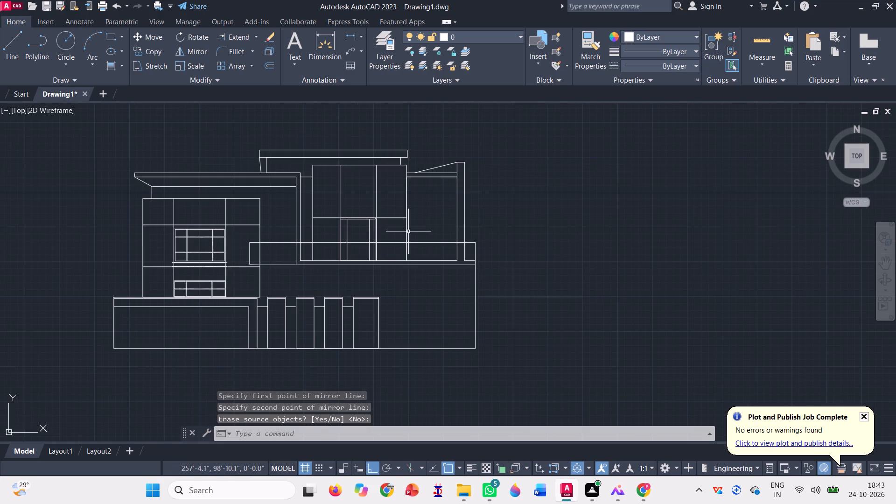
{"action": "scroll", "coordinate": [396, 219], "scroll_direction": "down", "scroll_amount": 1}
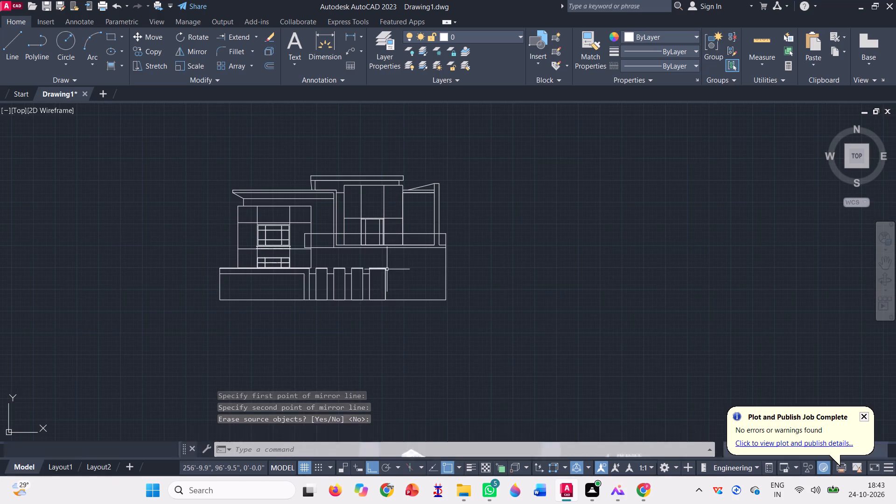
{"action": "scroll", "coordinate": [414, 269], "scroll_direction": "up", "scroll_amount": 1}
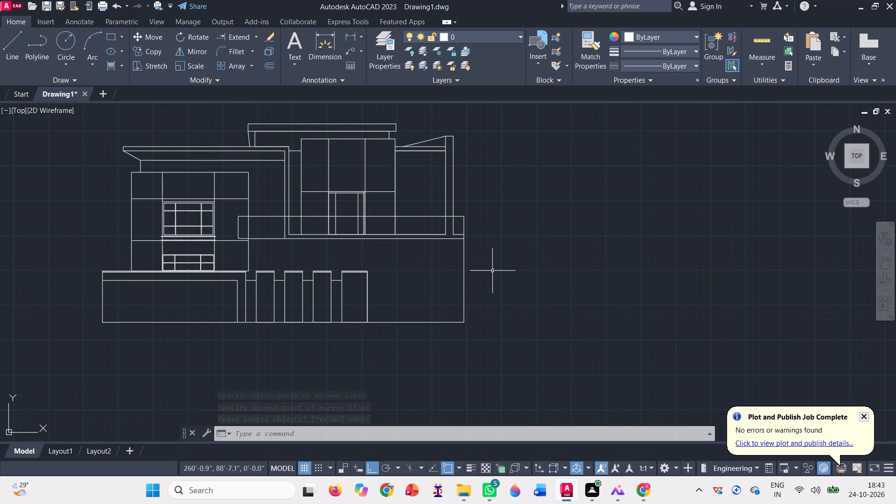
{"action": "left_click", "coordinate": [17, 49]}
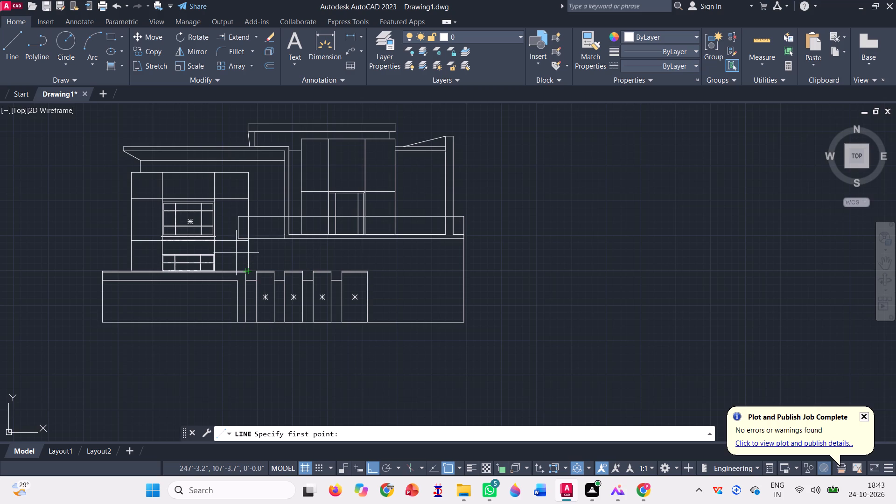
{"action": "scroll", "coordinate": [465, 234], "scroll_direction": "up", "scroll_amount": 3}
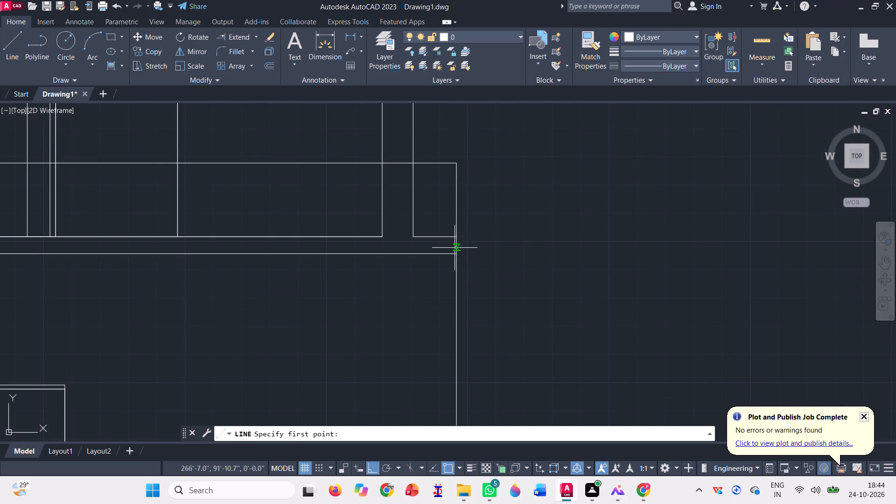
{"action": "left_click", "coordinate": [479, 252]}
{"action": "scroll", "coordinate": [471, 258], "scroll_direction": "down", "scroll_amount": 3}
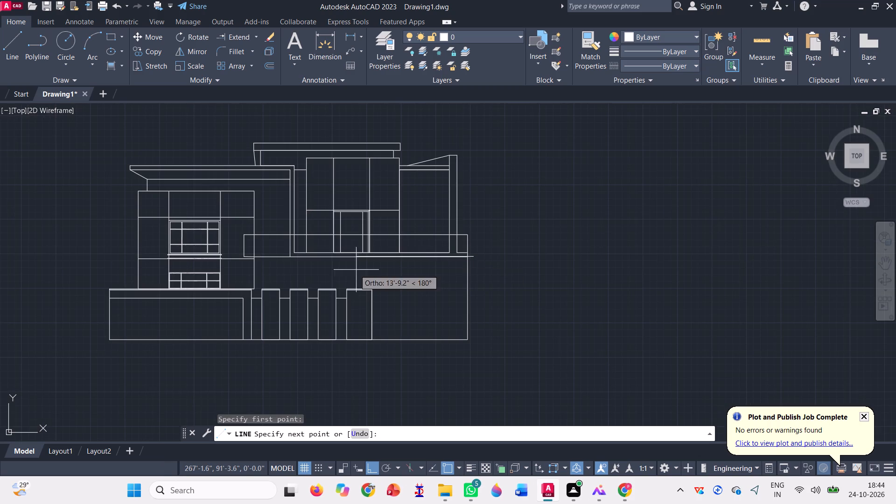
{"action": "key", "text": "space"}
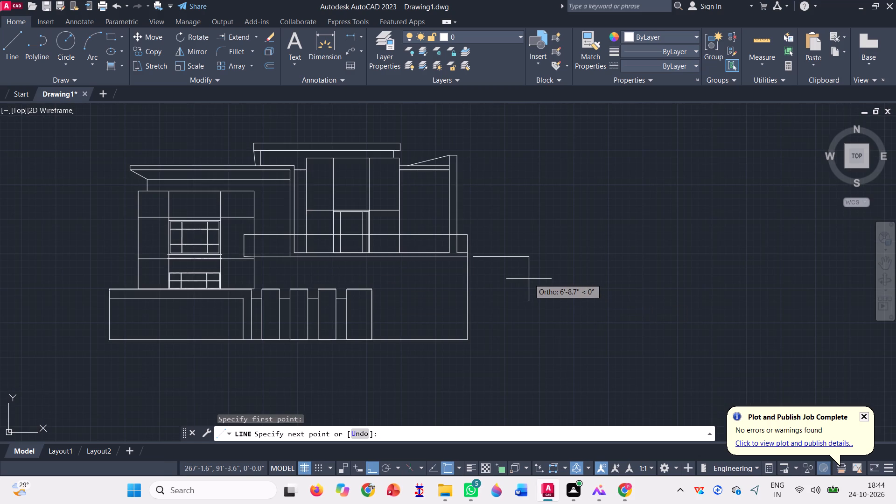
Draw a thin slab rectangle under the balcony band's bottom edge, from slightly beyond the band's right edge to its left edge.
{"action": "left_click", "coordinate": [112, 33]}
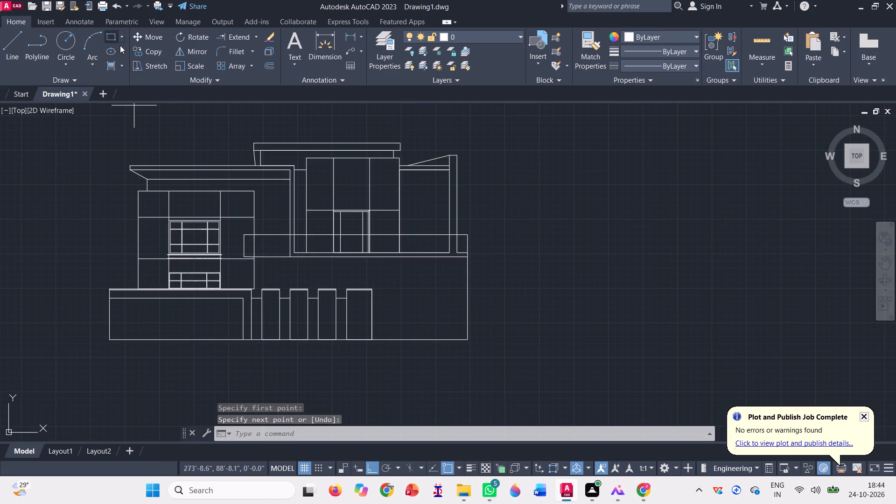
{"action": "scroll", "coordinate": [377, 187], "scroll_direction": "up", "scroll_amount": 2}
{"action": "scroll", "coordinate": [330, 137], "scroll_direction": "down", "scroll_amount": 1}
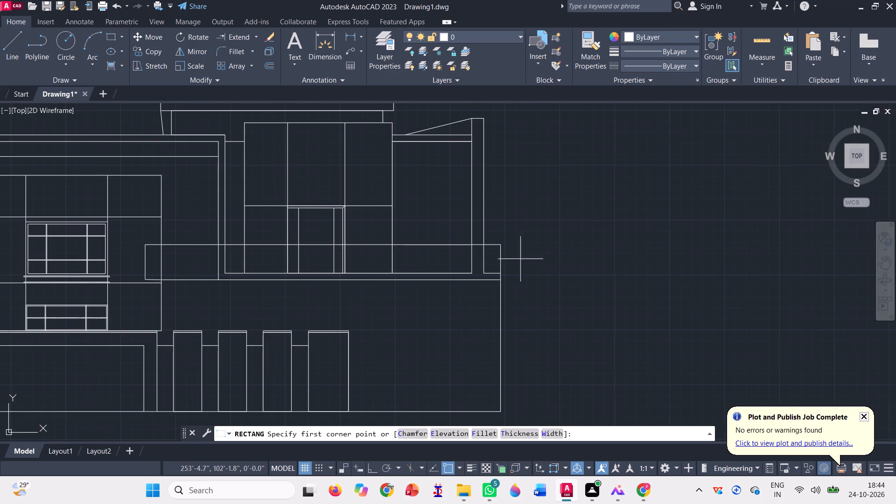
{"action": "scroll", "coordinate": [522, 278], "scroll_direction": "up", "scroll_amount": 2}
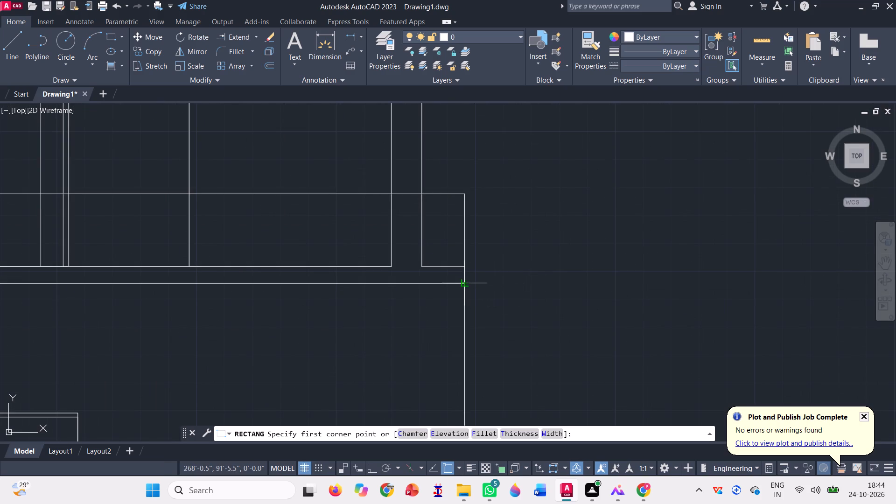
{"action": "left_click", "coordinate": [483, 282]}
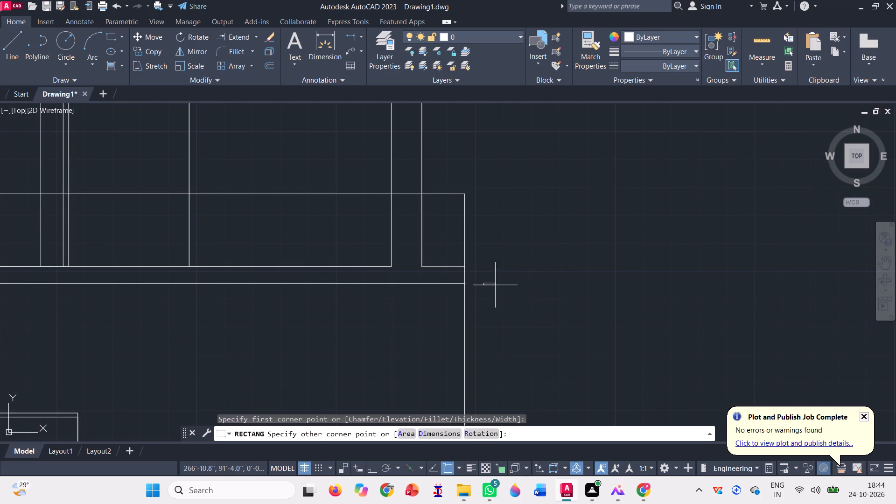
{"action": "scroll", "coordinate": [531, 275], "scroll_direction": "down", "scroll_amount": 2}
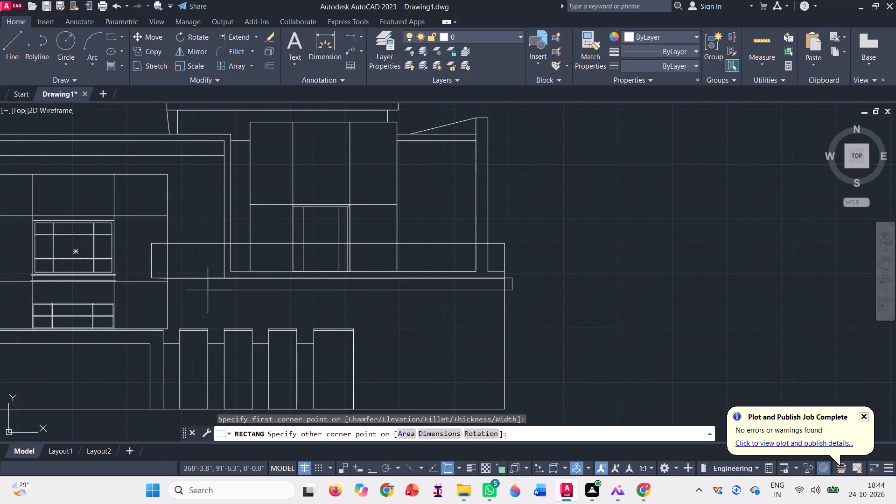
{"action": "scroll", "coordinate": [119, 279], "scroll_direction": "up", "scroll_amount": 2}
{"action": "scroll", "coordinate": [204, 289], "scroll_direction": "up", "scroll_amount": 3}
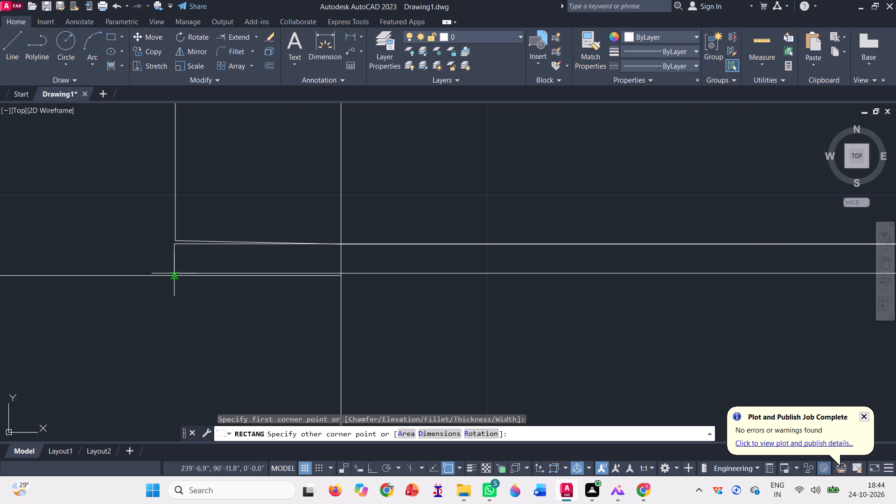
{"action": "left_click", "coordinate": [174, 273]}
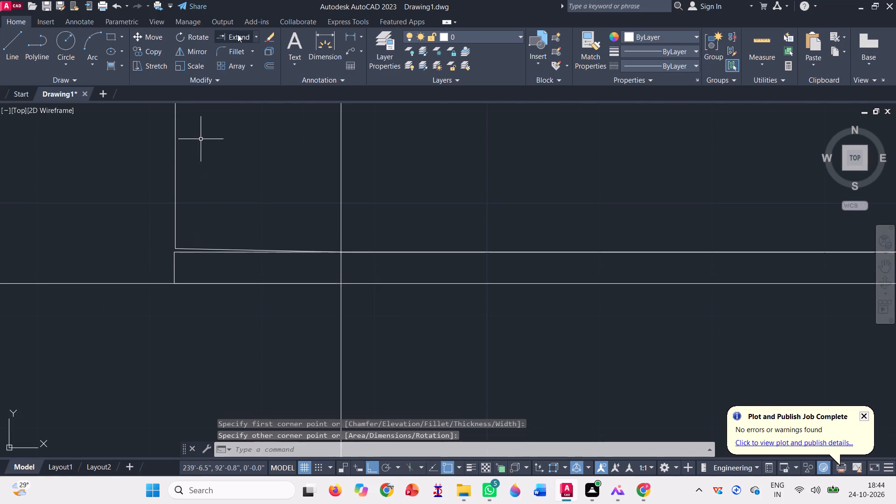
Extend the balcony band's left vertical edge down to the top of the thin slab rectangle.
{"action": "left_click", "coordinate": [236, 33]}
{"action": "left_click", "coordinate": [163, 186]}
{"action": "left_click", "coordinate": [193, 196]}
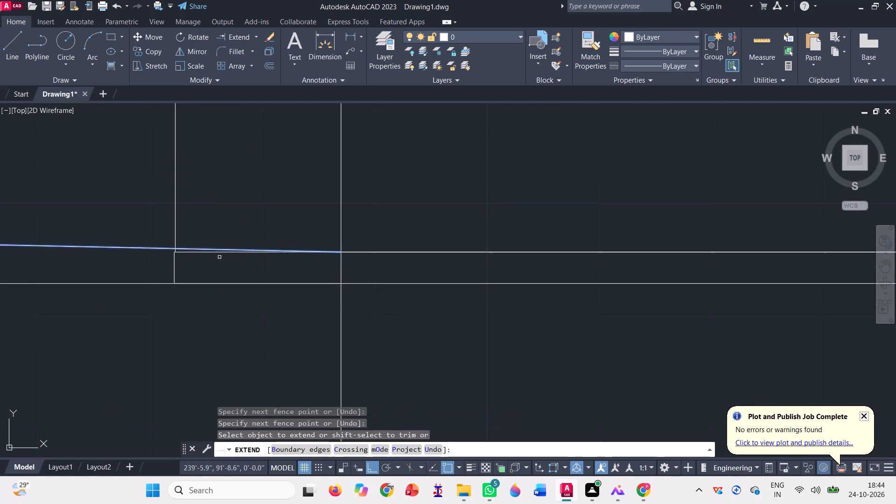
{"action": "key", "text": "space"}
Delete the slightly slanted bottom segment at the balcony band's left end, just above the slab rectangle.
{"action": "scroll", "coordinate": [203, 241], "scroll_direction": "up", "scroll_amount": 3}
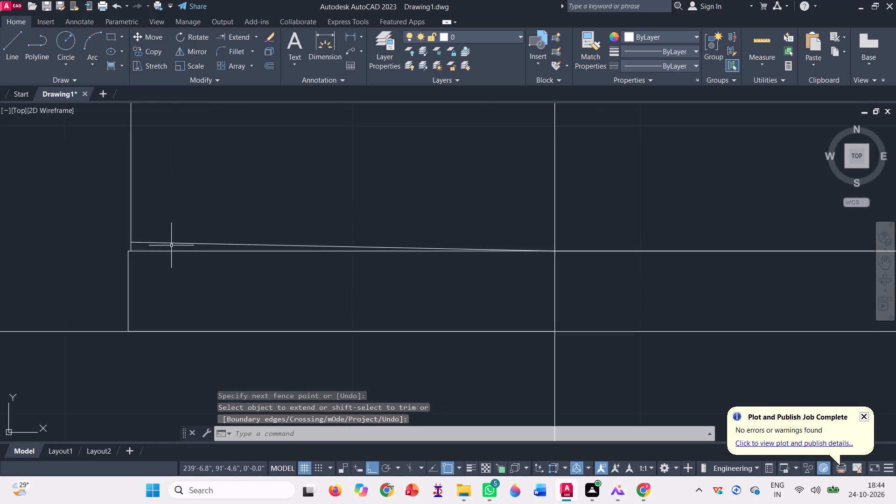
{"action": "left_click", "coordinate": [168, 241]}
{"action": "key", "text": "Delete"}
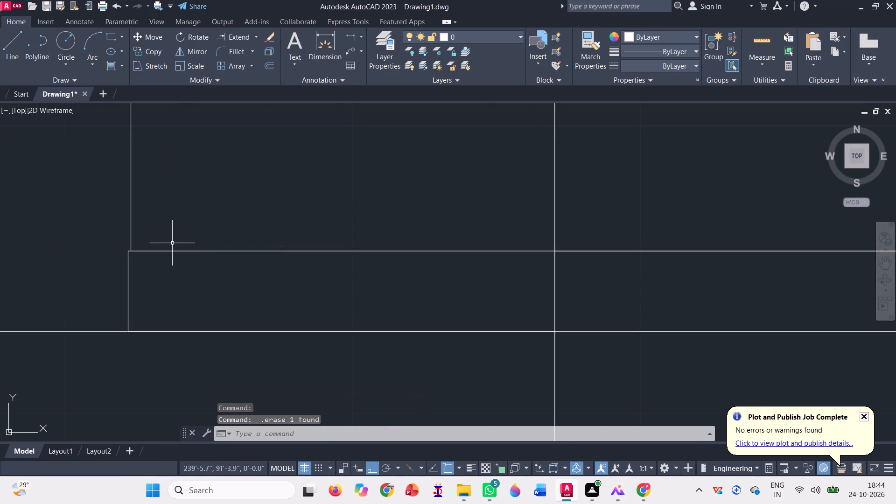
Draw a vertical line just inside the balcony band's left edge, from the slab's top up to the band's top line.
{"action": "scroll", "coordinate": [171, 242], "scroll_direction": "down", "scroll_amount": 3}
{"action": "scroll", "coordinate": [146, 282], "scroll_direction": "down", "scroll_amount": 1}
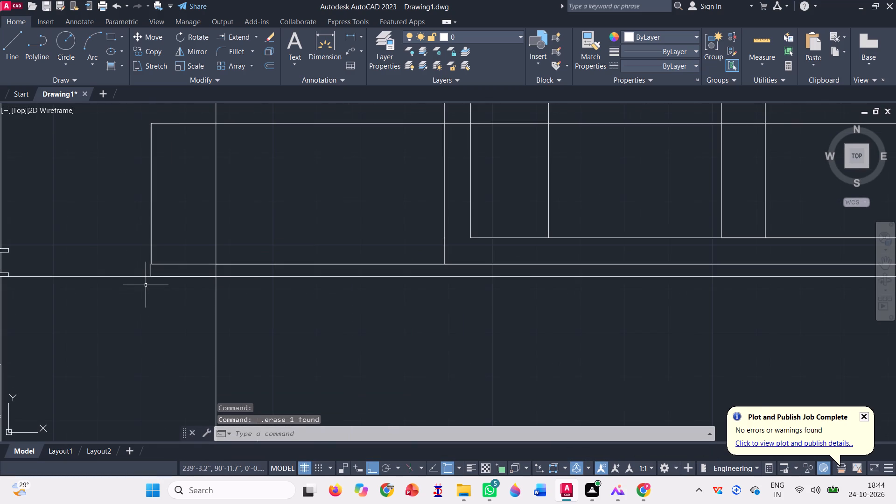
{"action": "scroll", "coordinate": [144, 286], "scroll_direction": "down", "scroll_amount": 1}
{"action": "key", "text": "l"}
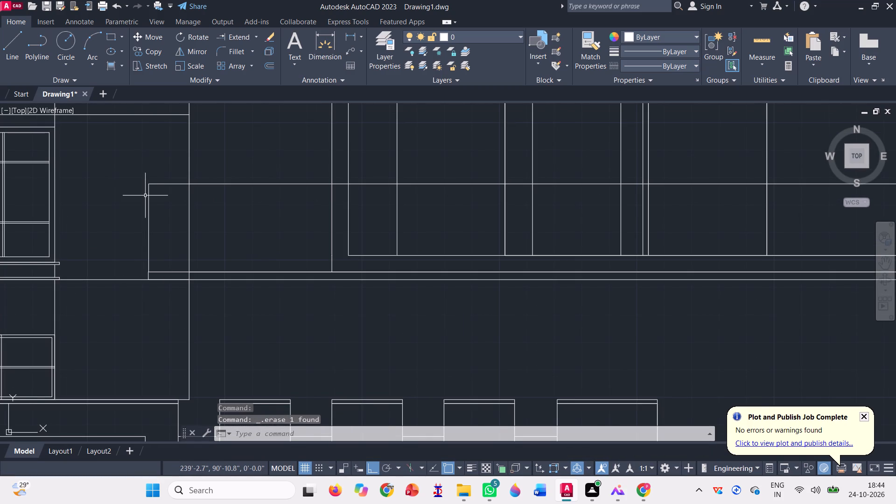
{"action": "key", "text": "Return"}
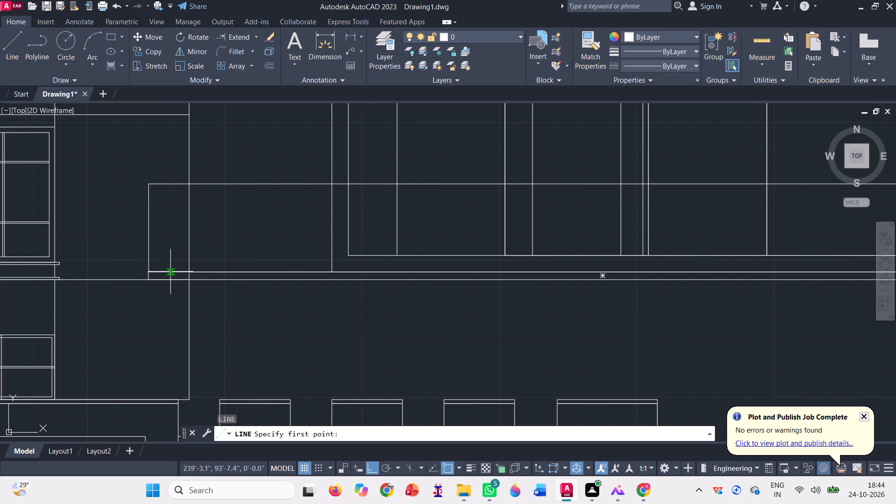
{"action": "left_click", "coordinate": [161, 271]}
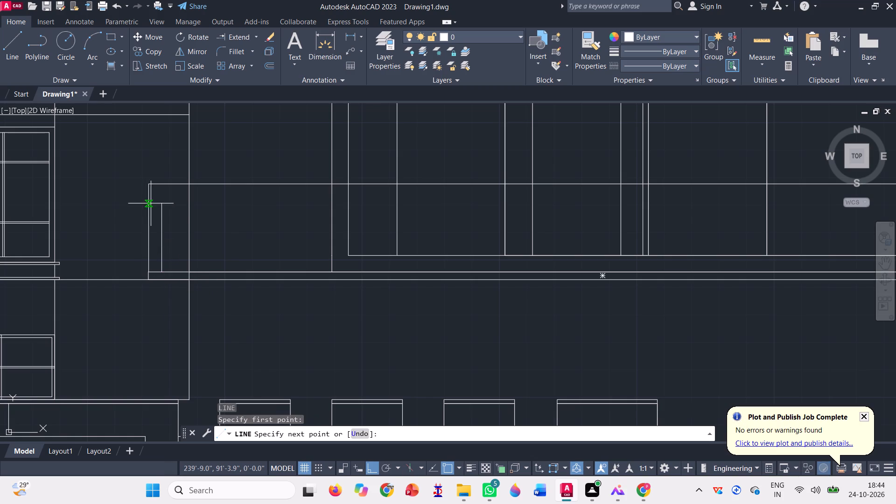
{"action": "left_click", "coordinate": [162, 183]}
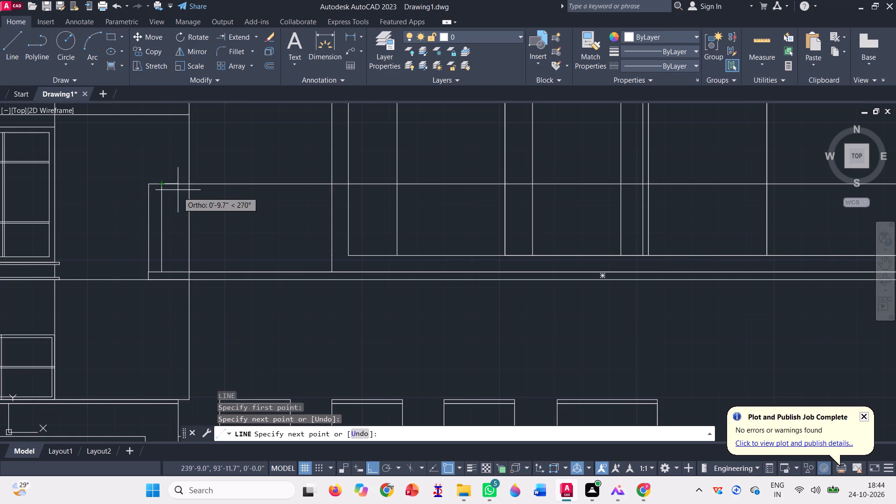
{"action": "key", "text": "space"}
Trim off the band's old left edge and the top line stub beyond the new vertical line.
{"action": "left_click", "coordinate": [253, 35]}
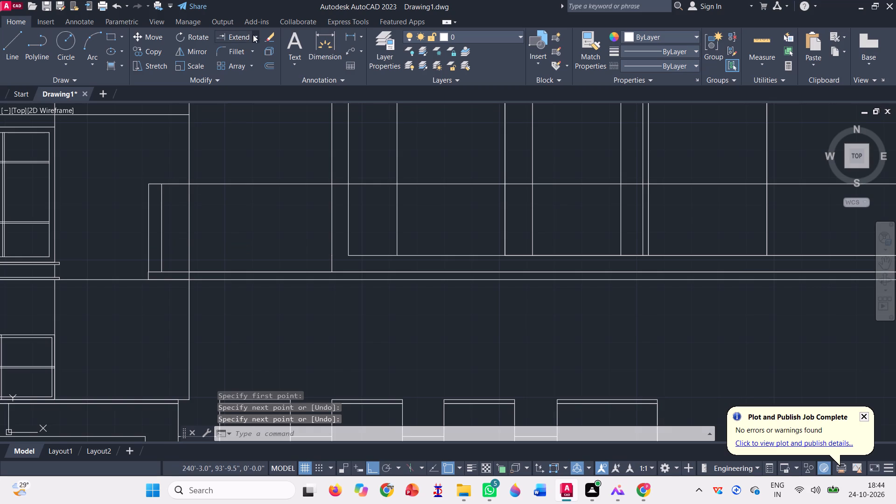
{"action": "left_click", "coordinate": [243, 56]}
{"action": "left_click", "coordinate": [153, 195]}
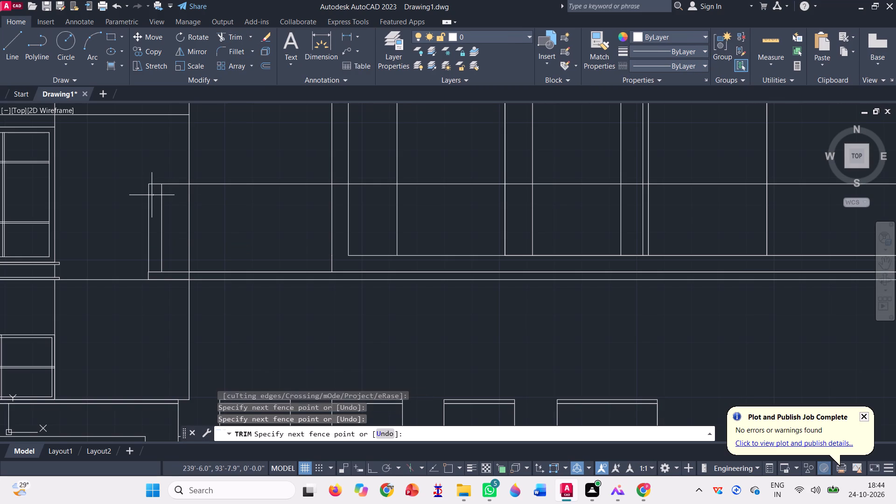
{"action": "left_click", "coordinate": [142, 188]}
{"action": "left_click", "coordinate": [147, 191]}
{"action": "left_click", "coordinate": [151, 169]}
{"action": "scroll", "coordinate": [152, 175], "scroll_direction": "down", "scroll_amount": 2}
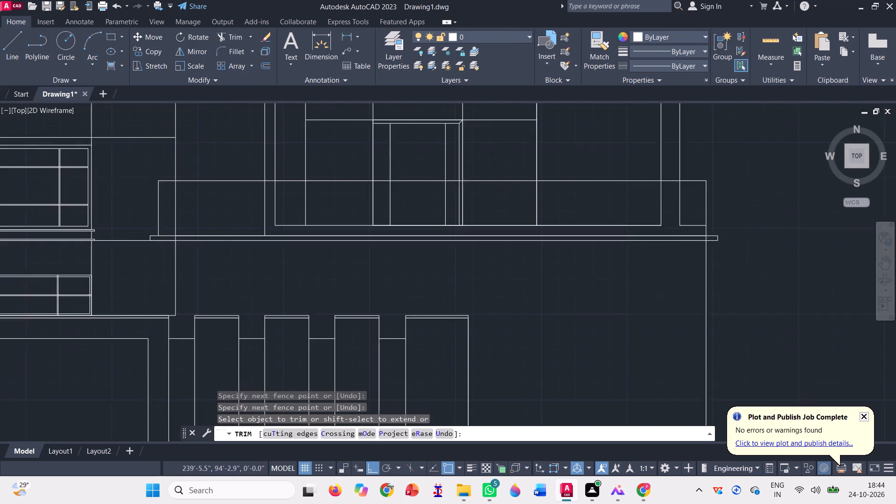
{"action": "key", "text": "space"}
Copy the thin slab rectangle straight down, leaving a narrow gap beneath the original slab.
{"action": "scroll", "coordinate": [156, 213], "scroll_direction": "up", "scroll_amount": 3}
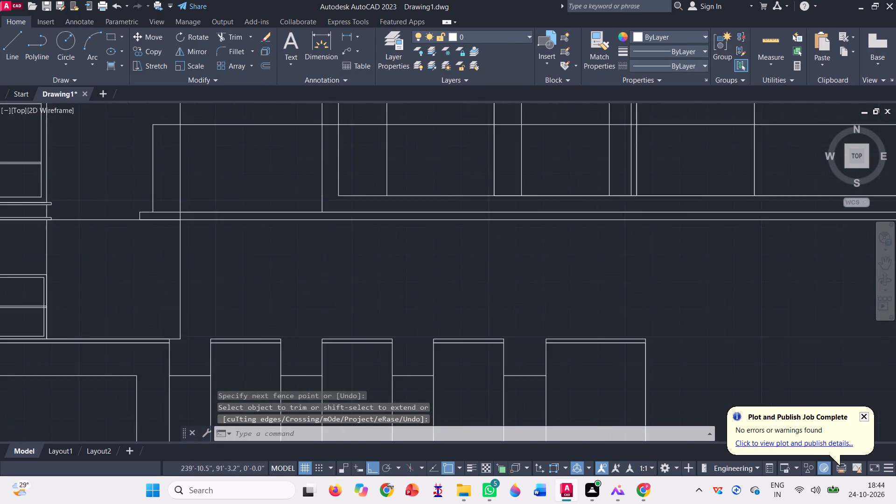
{"action": "left_click", "coordinate": [158, 214]}
{"action": "left_click", "coordinate": [158, 206]}
{"action": "left_click", "coordinate": [164, 216]}
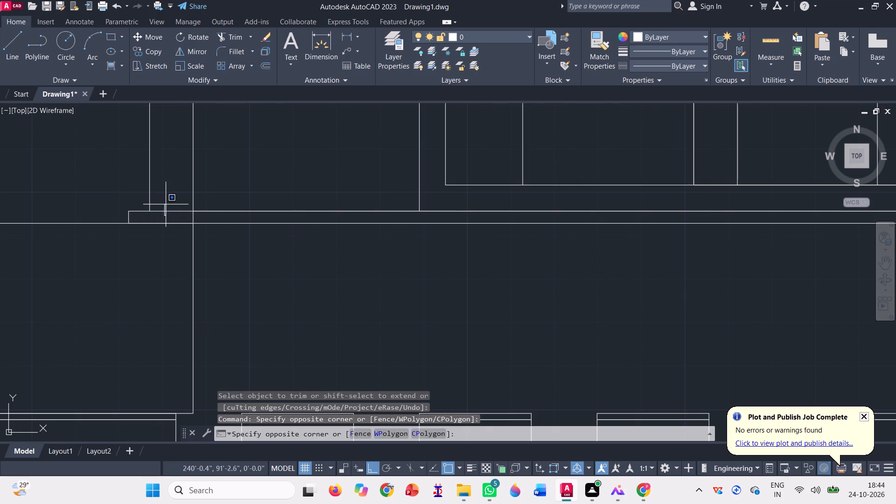
{"action": "left_click", "coordinate": [166, 203]}
{"action": "left_click", "coordinate": [174, 218]}
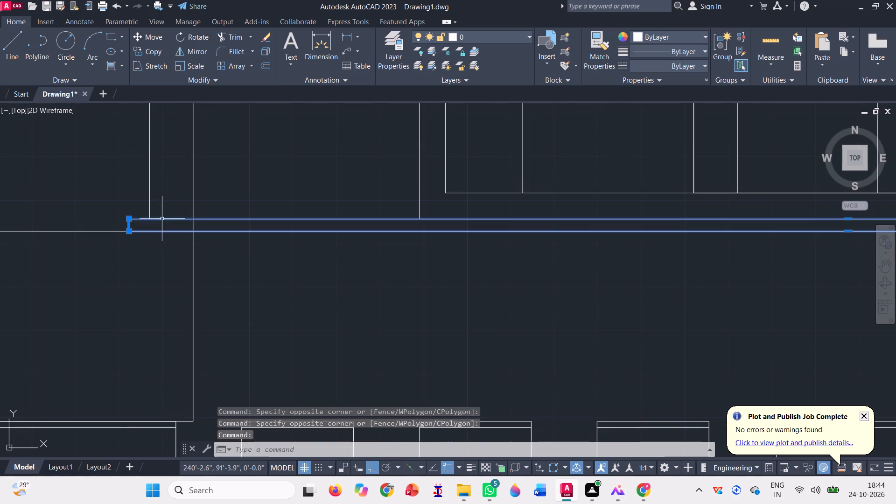
{"action": "key", "text": "x"}
{"action": "key", "text": "BackSpace"}
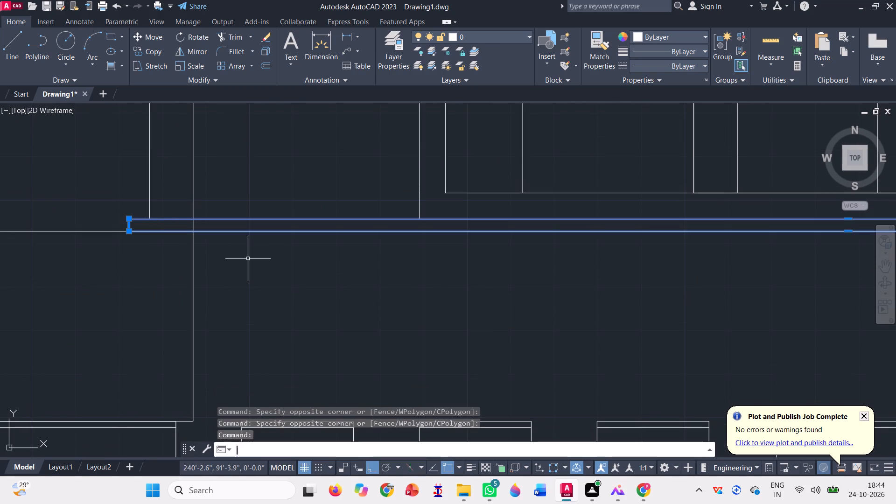
{"action": "type", "text": "co"}
{"action": "key", "text": "space"}
{"action": "scroll", "coordinate": [254, 252], "scroll_direction": "down", "scroll_amount": 2}
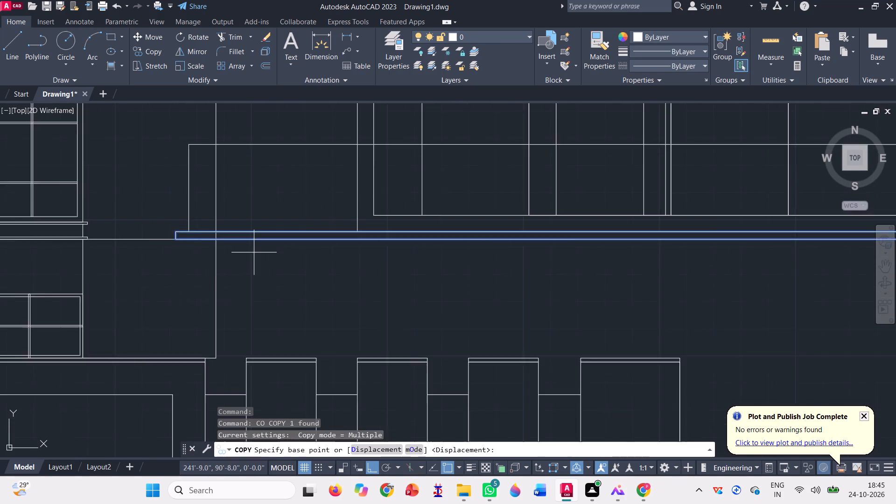
{"action": "scroll", "coordinate": [230, 239], "scroll_direction": "up", "scroll_amount": 3}
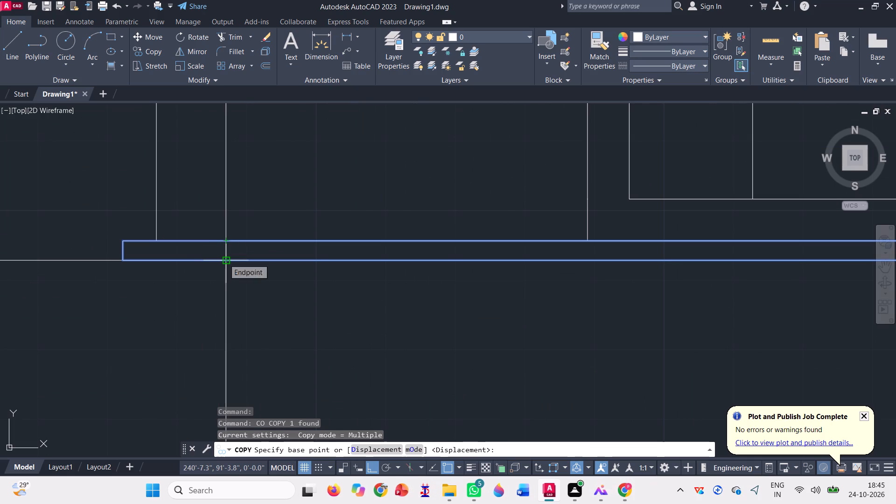
{"action": "left_click", "coordinate": [224, 259]}
{"action": "scroll", "coordinate": [225, 261], "scroll_direction": "down", "scroll_amount": 1}
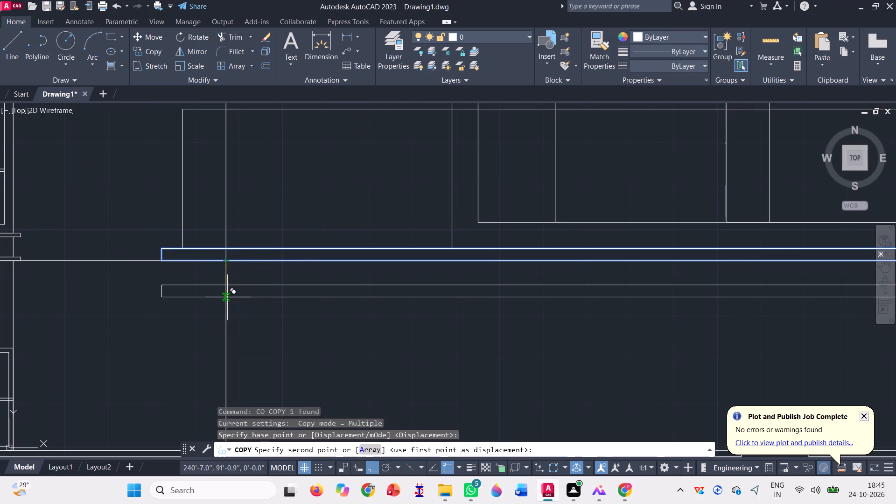
{"action": "left_click", "coordinate": [227, 295]}
{"action": "key", "text": "space"}
{"action": "scroll", "coordinate": [245, 279], "scroll_direction": "down", "scroll_amount": 1}
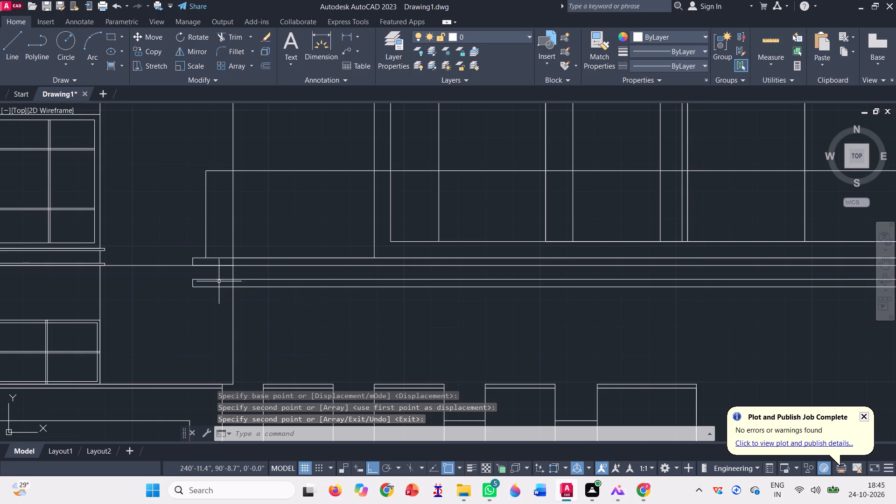
Draw a rectangle filling the gap between the two thin slabs, set slightly in from the slabs' ends on both sides.
{"action": "left_click", "coordinate": [105, 39]}
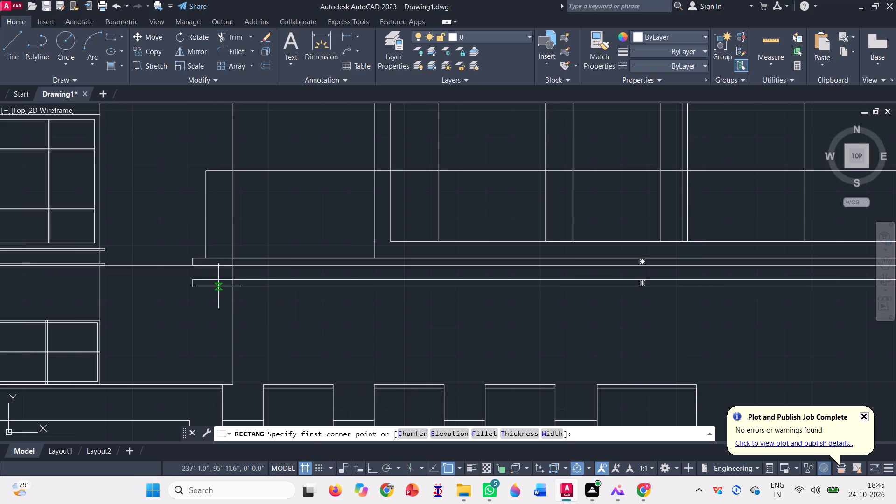
{"action": "scroll", "coordinate": [218, 280], "scroll_direction": "up", "scroll_amount": 2}
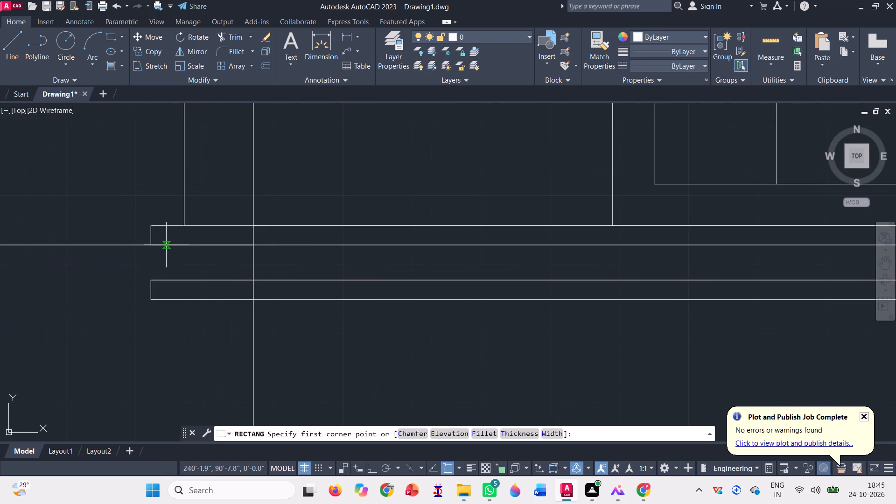
{"action": "left_click", "coordinate": [162, 245]}
{"action": "scroll", "coordinate": [175, 312], "scroll_direction": "down", "scroll_amount": 3}
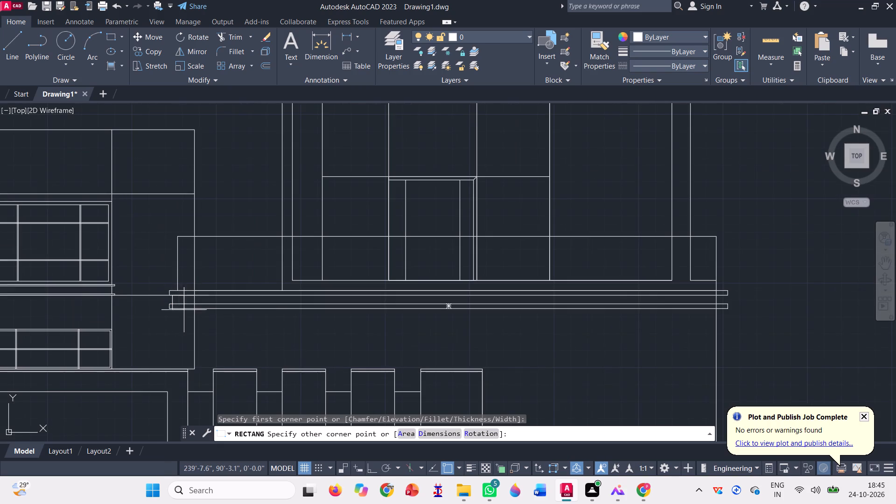
{"action": "scroll", "coordinate": [732, 305], "scroll_direction": "up", "scroll_amount": 3}
{"action": "scroll", "coordinate": [684, 304], "scroll_direction": "up", "scroll_amount": 2}
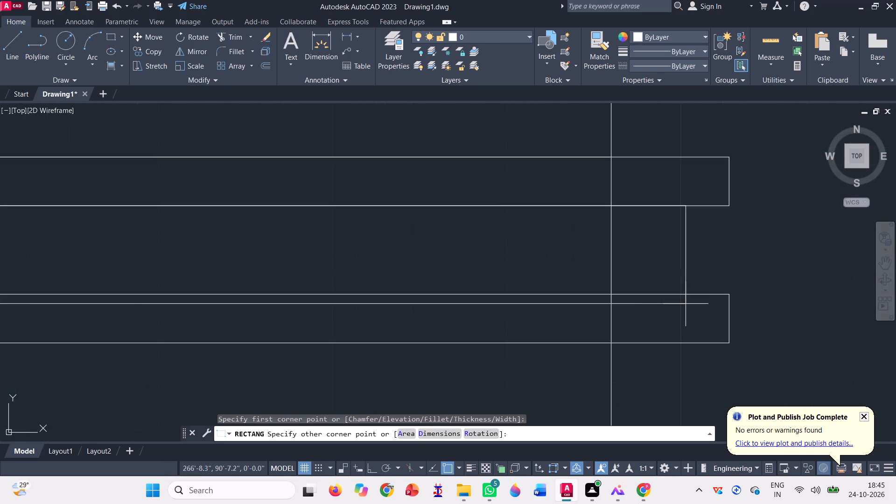
{"action": "left_click", "coordinate": [696, 294]}
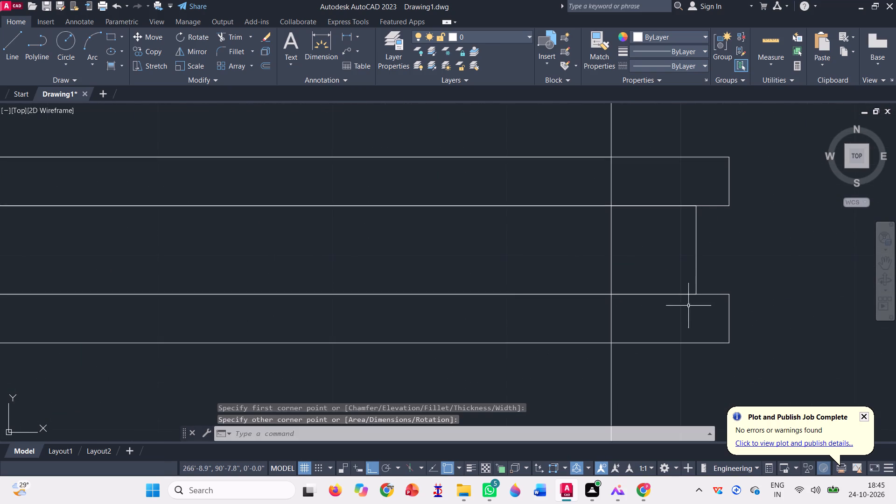
Trim away the parts of the right wall line that cross the two slabs and the rectangle between them.
{"action": "scroll", "coordinate": [641, 251], "scroll_direction": "down", "scroll_amount": 3}
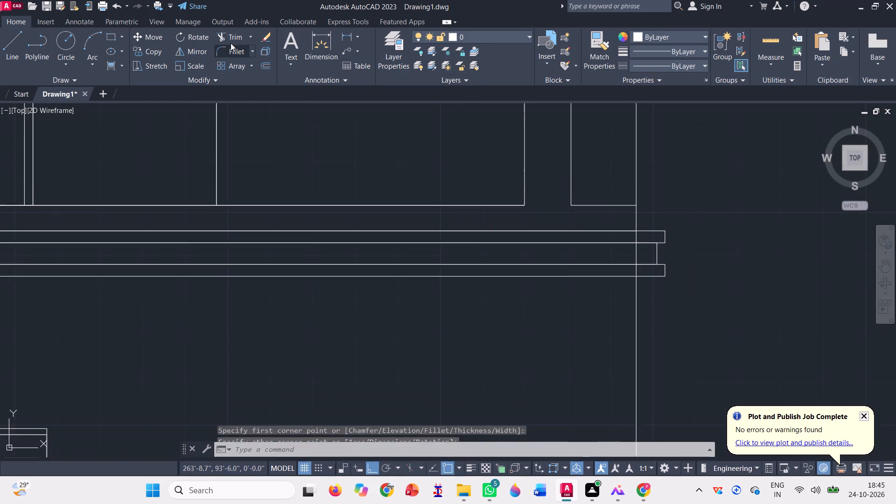
{"action": "left_click", "coordinate": [239, 37]}
{"action": "scroll", "coordinate": [641, 215], "scroll_direction": "up", "scroll_amount": 2}
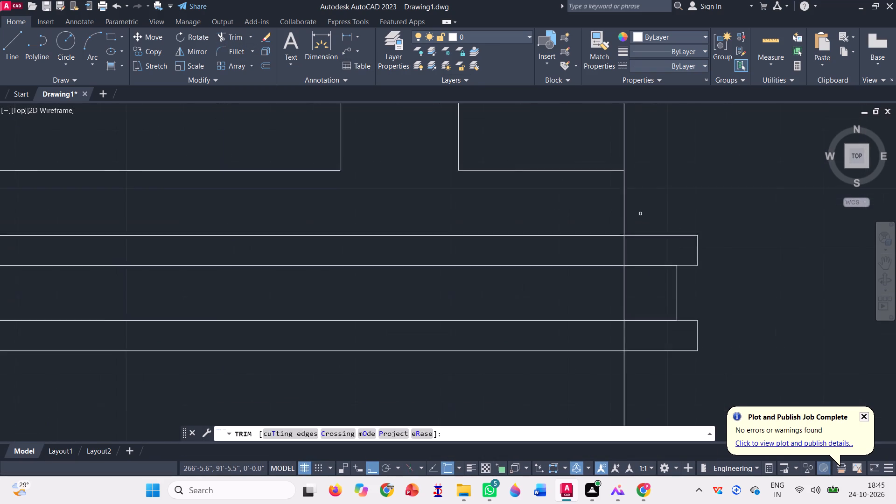
{"action": "scroll", "coordinate": [640, 214], "scroll_direction": "up", "scroll_amount": 1}
{"action": "left_click", "coordinate": [613, 262]}
{"action": "left_click", "coordinate": [616, 330]}
{"action": "left_click", "coordinate": [553, 329]}
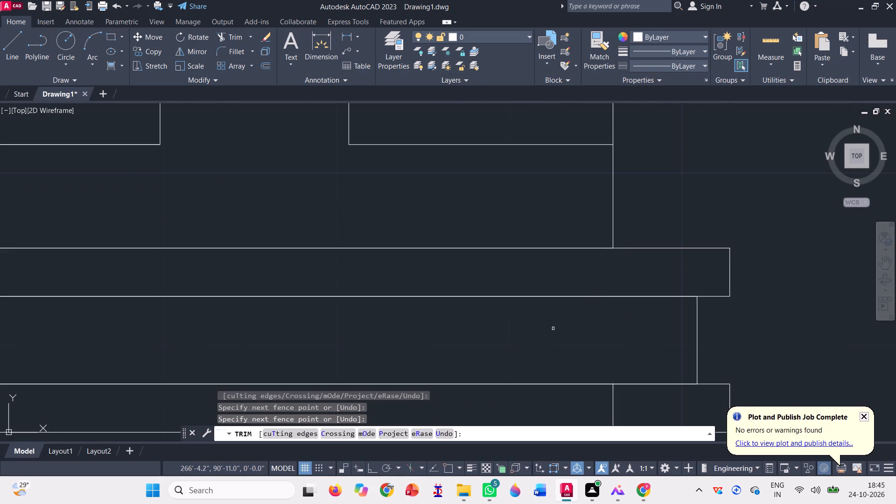
{"action": "scroll", "coordinate": [595, 266], "scroll_direction": "down", "scroll_amount": 2}
{"action": "scroll", "coordinate": [620, 330], "scroll_direction": "up", "scroll_amount": 2}
{"action": "left_click", "coordinate": [535, 306]}
{"action": "left_click", "coordinate": [598, 301]}
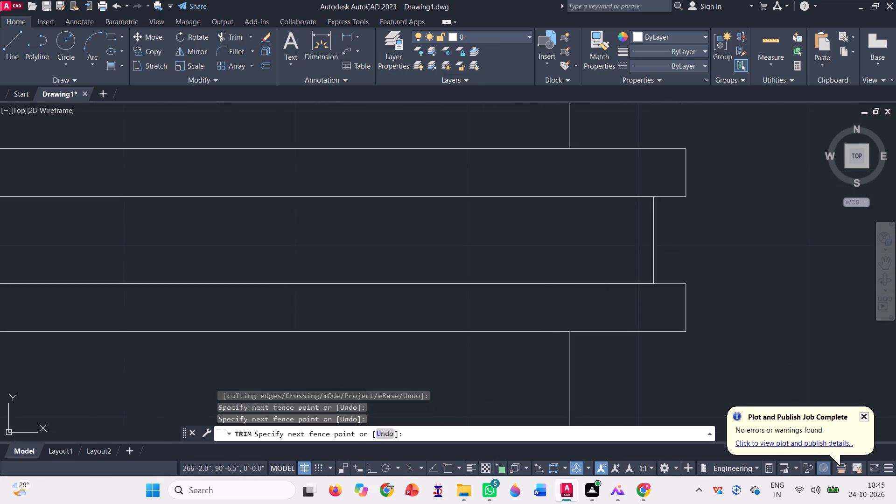
Trim away the parts of the left wall line that cross the two slabs and the rectangle between them.
{"action": "scroll", "coordinate": [676, 280], "scroll_direction": "down", "scroll_amount": 4}
{"action": "scroll", "coordinate": [705, 253], "scroll_direction": "down", "scroll_amount": 1}
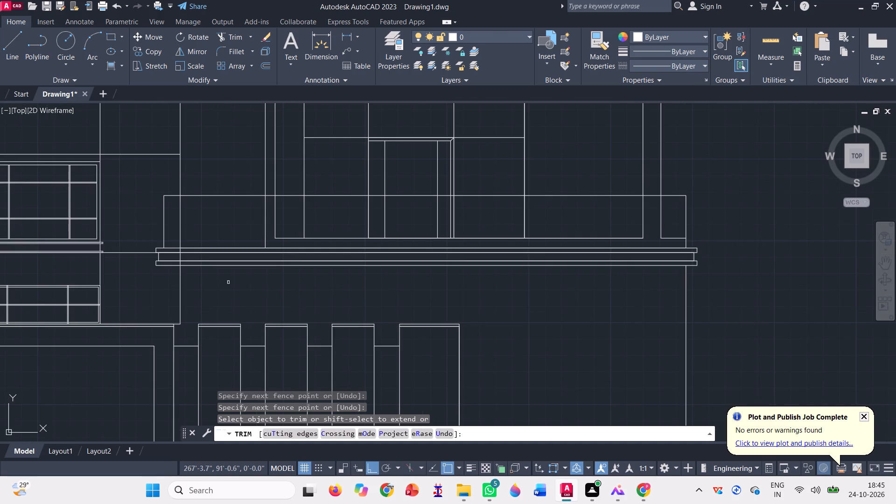
{"action": "scroll", "coordinate": [167, 261], "scroll_direction": "up", "scroll_amount": 4}
{"action": "left_click", "coordinate": [254, 182]}
{"action": "left_click", "coordinate": [225, 187]}
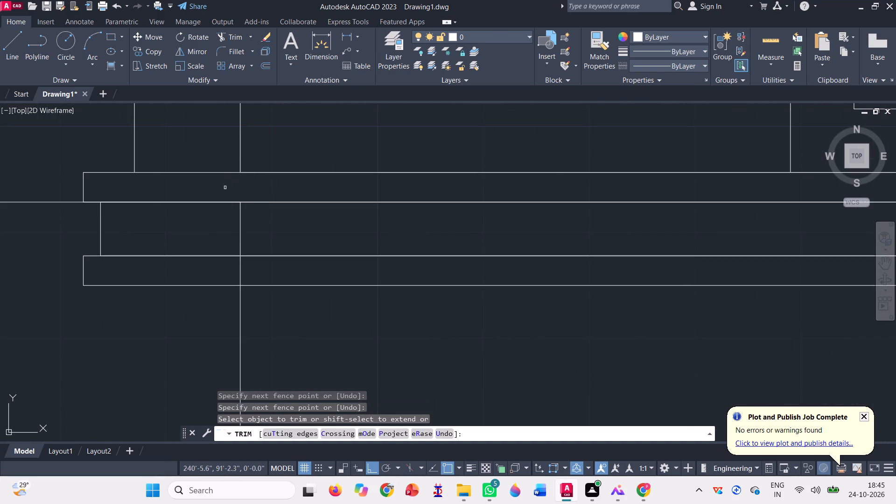
{"action": "left_click", "coordinate": [256, 227]}
{"action": "left_click", "coordinate": [215, 219]}
{"action": "left_click", "coordinate": [238, 265]}
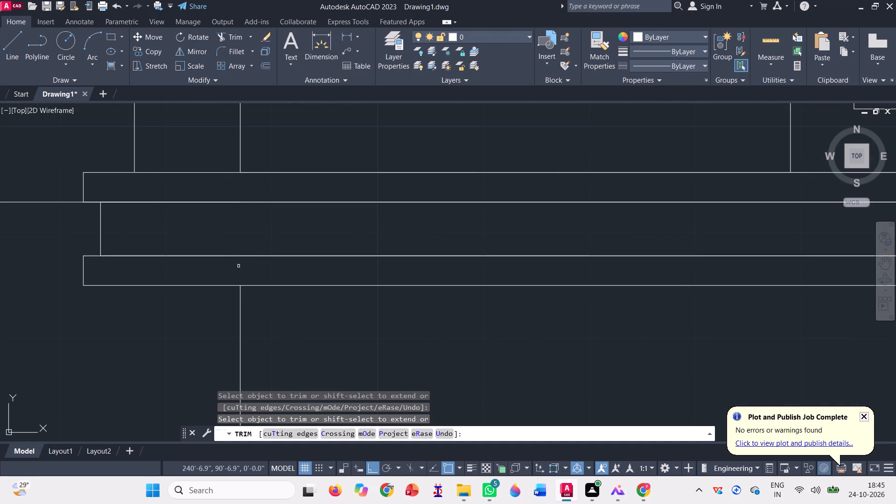
{"action": "scroll", "coordinate": [252, 263], "scroll_direction": "down", "scroll_amount": 4}
{"action": "scroll", "coordinate": [280, 212], "scroll_direction": "down", "scroll_amount": 2}
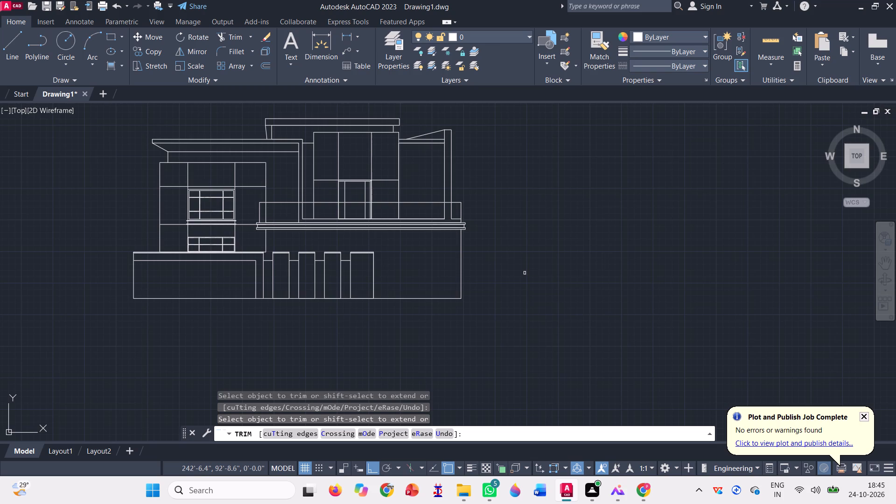
{"action": "key", "text": "Escape"}
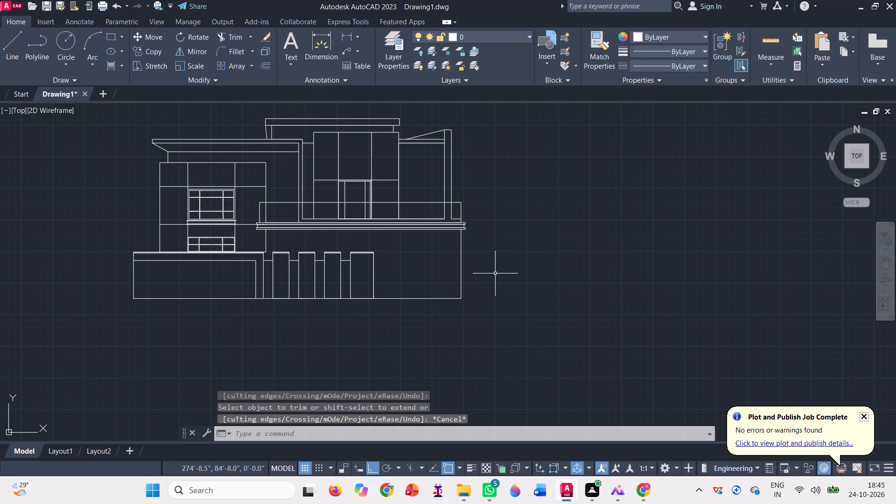
Draw a vertical line from the upper frame's bottom-left corner down to the second narrow upright's cap, with a second segment back up to the lower slab's underside.
{"action": "key", "text": "l"}
{"action": "key", "text": "Return"}
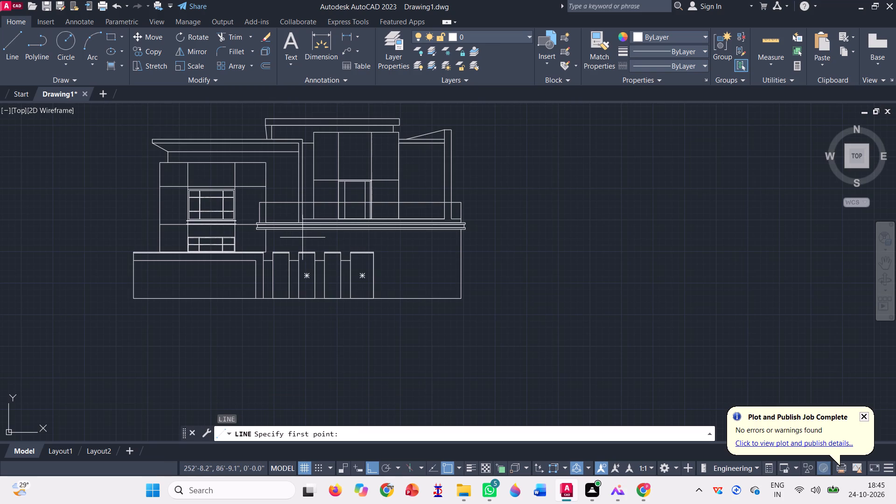
{"action": "scroll", "coordinate": [302, 236], "scroll_direction": "up", "scroll_amount": 1}
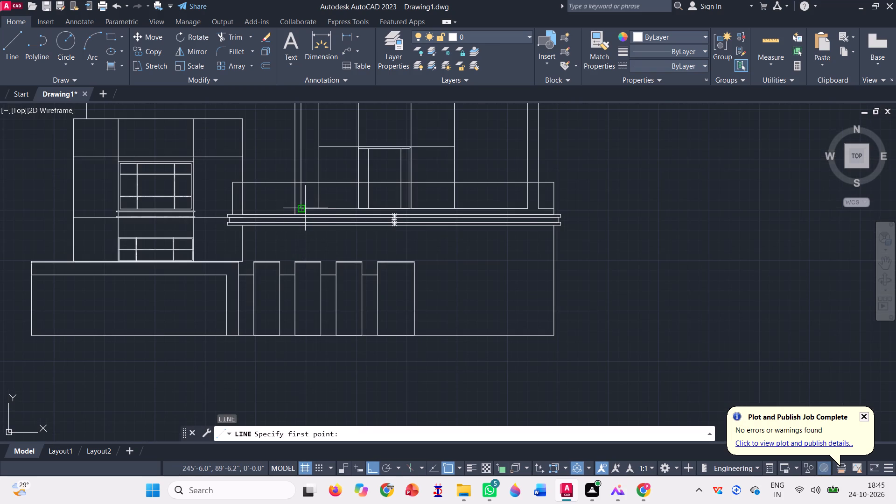
{"action": "left_click", "coordinate": [302, 205]}
{"action": "scroll", "coordinate": [302, 259], "scroll_direction": "up", "scroll_amount": 3}
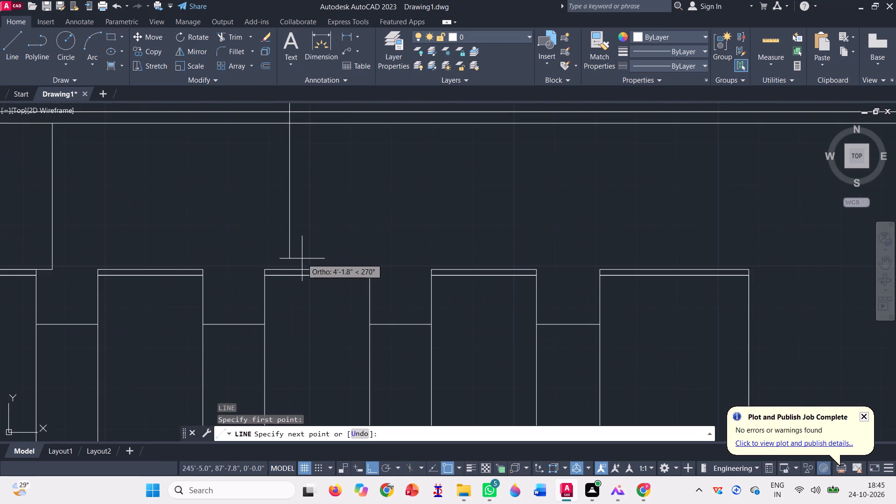
{"action": "left_click", "coordinate": [294, 268]}
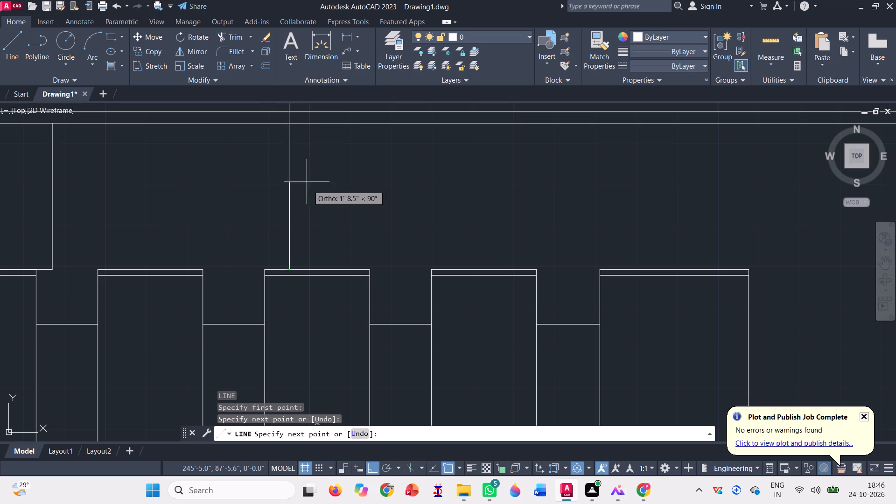
{"action": "left_click", "coordinate": [288, 123]}
{"action": "scroll", "coordinate": [283, 181], "scroll_direction": "down", "scroll_amount": 2}
{"action": "key", "text": "space"}
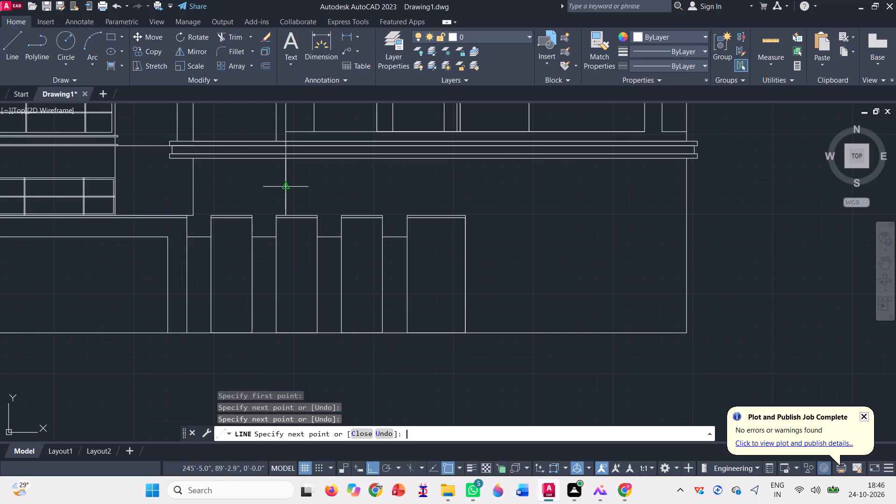
Delete the longer vertical segment that crosses the slabs between the upper frame's corner and the upright's cap.
{"action": "scroll", "coordinate": [293, 114], "scroll_direction": "up", "scroll_amount": 4}
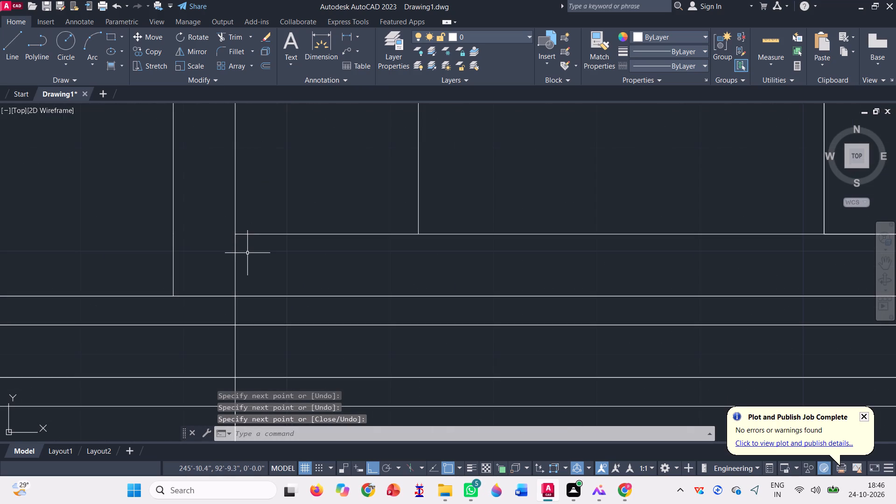
{"action": "left_click", "coordinate": [247, 253]}
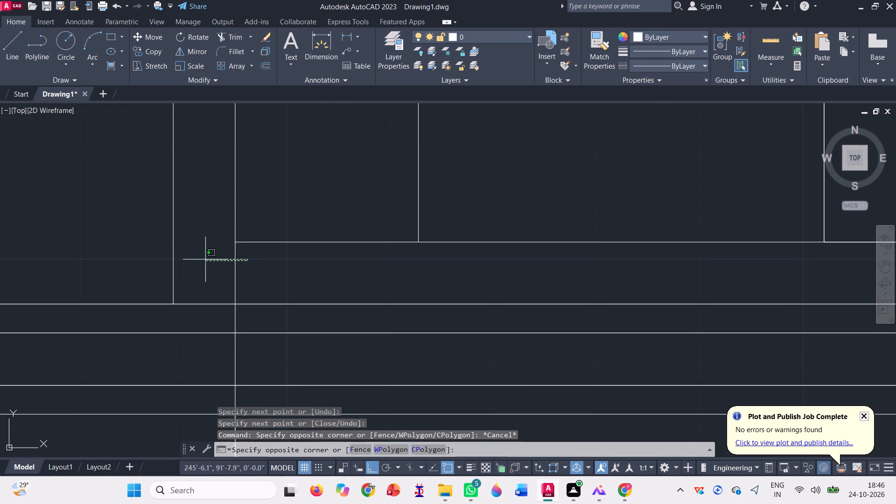
{"action": "left_click", "coordinate": [204, 259]}
{"action": "scroll", "coordinate": [227, 266], "scroll_direction": "down", "scroll_amount": 3}
{"action": "scroll", "coordinate": [252, 223], "scroll_direction": "down", "scroll_amount": 2}
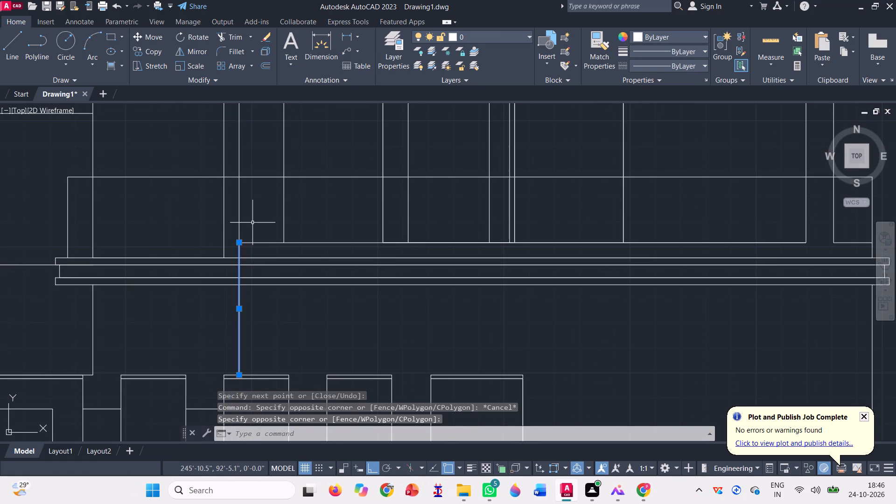
{"action": "key", "text": "Delete"}
Start a new rectangle on the elevation.
{"action": "scroll", "coordinate": [252, 223], "scroll_direction": "down", "scroll_amount": 1}
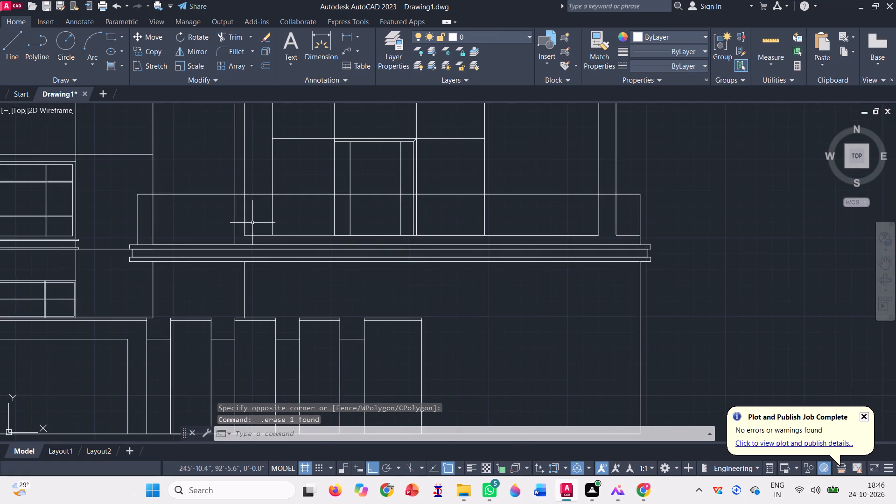
{"action": "scroll", "coordinate": [248, 241], "scroll_direction": "down", "scroll_amount": 1}
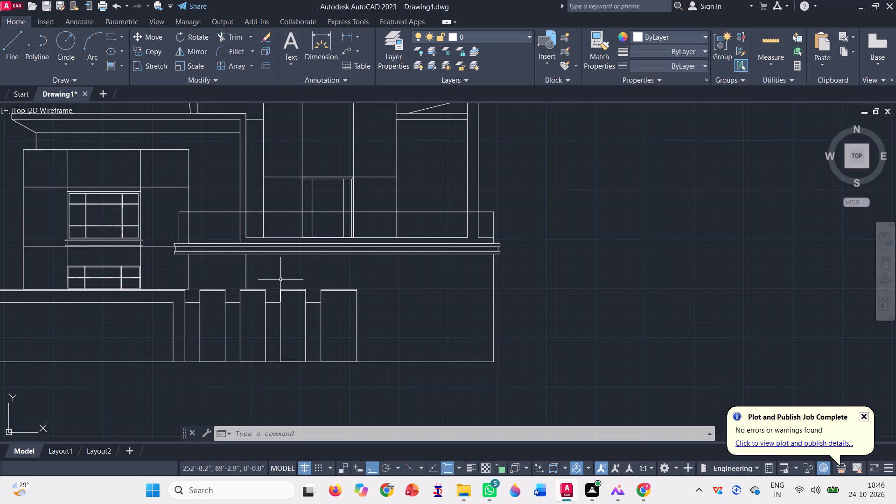
{"action": "left_click", "coordinate": [112, 34]}
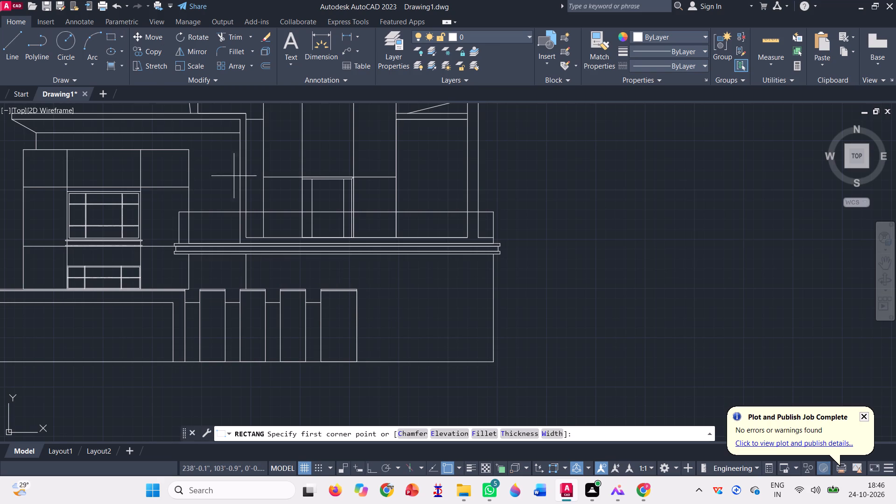
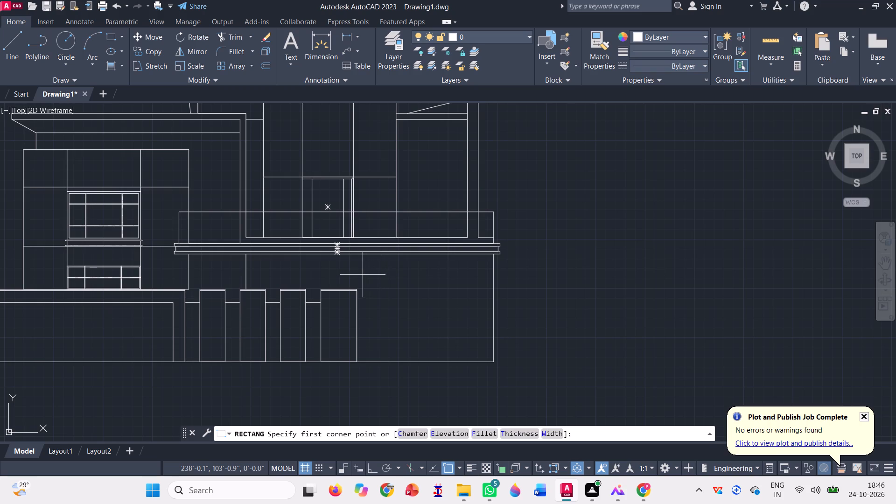
Draw a small rectangle between the lower slab's underside and the widest upright's cap.
{"action": "left_click", "coordinate": [347, 269]}
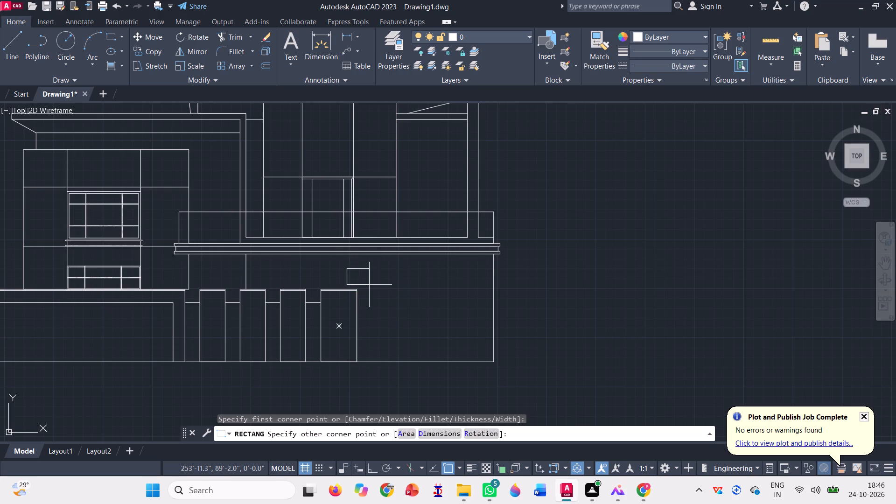
{"action": "scroll", "coordinate": [365, 282], "scroll_direction": "up", "scroll_amount": 3}
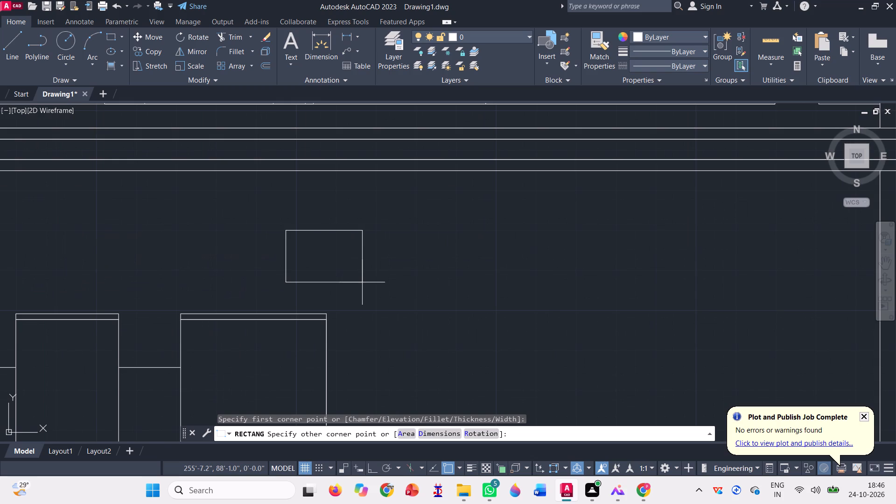
{"action": "left_click", "coordinate": [340, 276]}
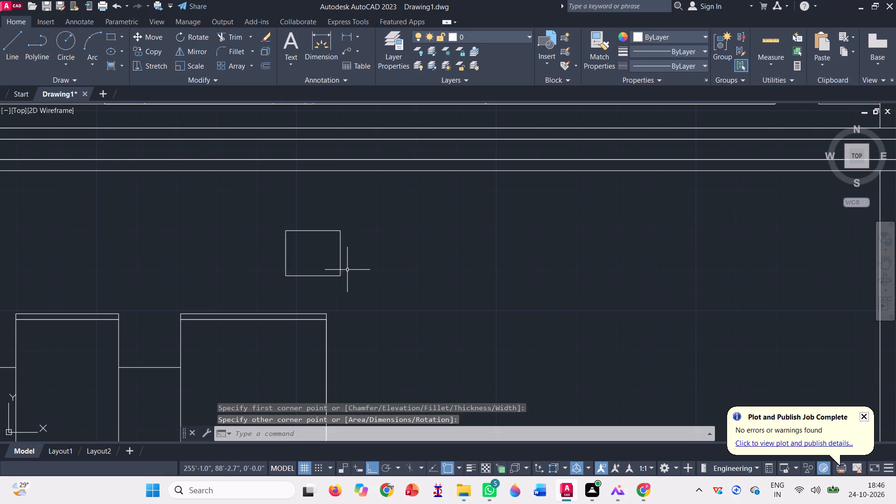
Draw a vertical line through the middle of the first narrow upright, from its base midpoint to the midpoint of its cap's top.
{"action": "scroll", "coordinate": [349, 267], "scroll_direction": "down", "scroll_amount": 3}
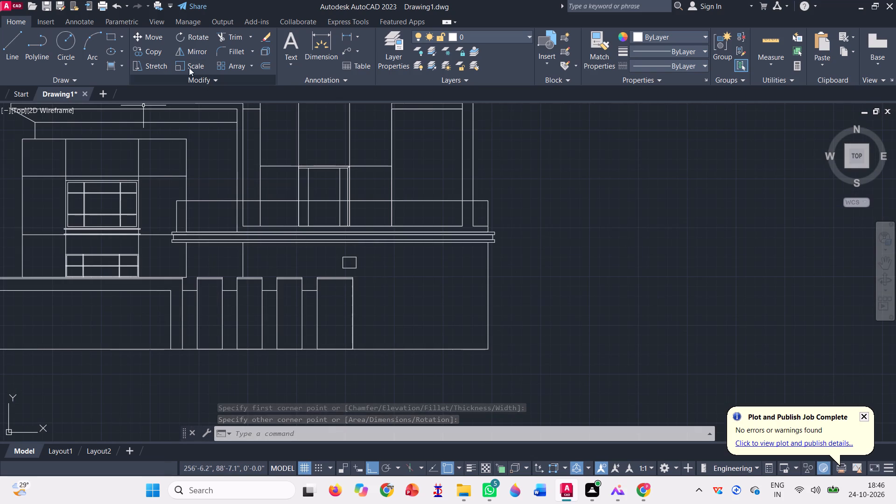
{"action": "scroll", "coordinate": [210, 284], "scroll_direction": "up", "scroll_amount": 2}
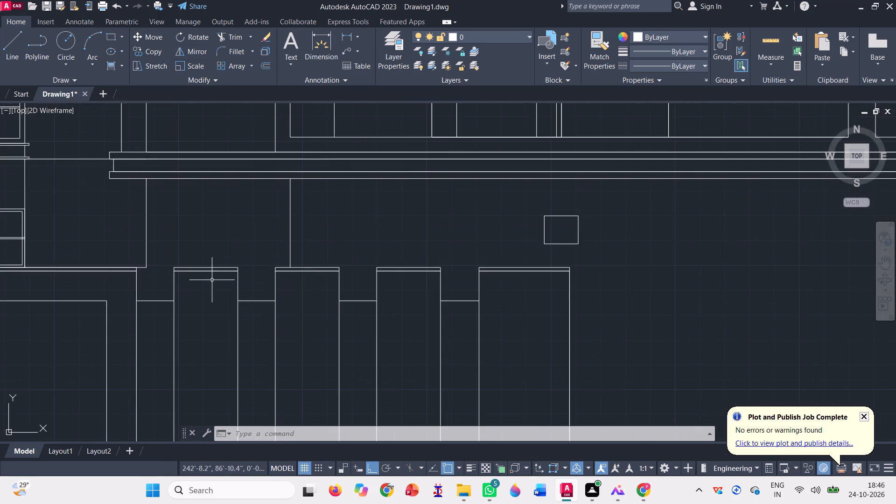
{"action": "scroll", "coordinate": [213, 280], "scroll_direction": "down", "scroll_amount": 2}
{"action": "key", "text": "l"}
{"action": "key", "text": "Return"}
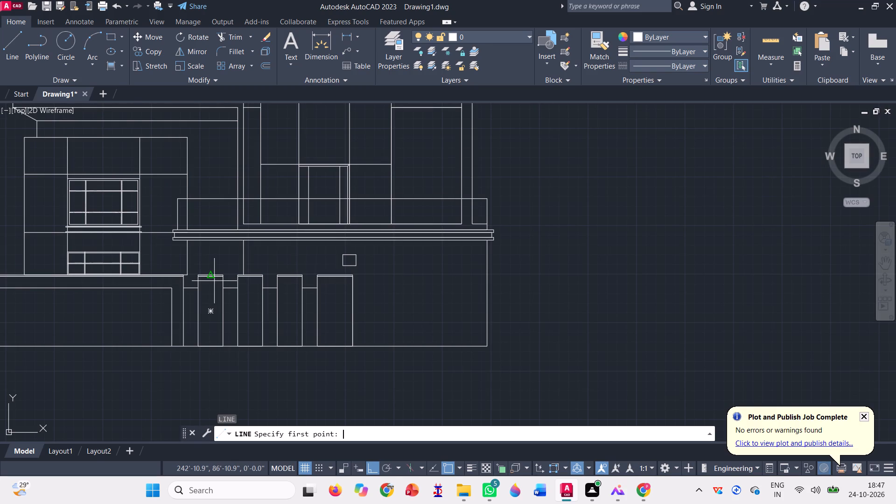
{"action": "scroll", "coordinate": [213, 348], "scroll_direction": "up", "scroll_amount": 3}
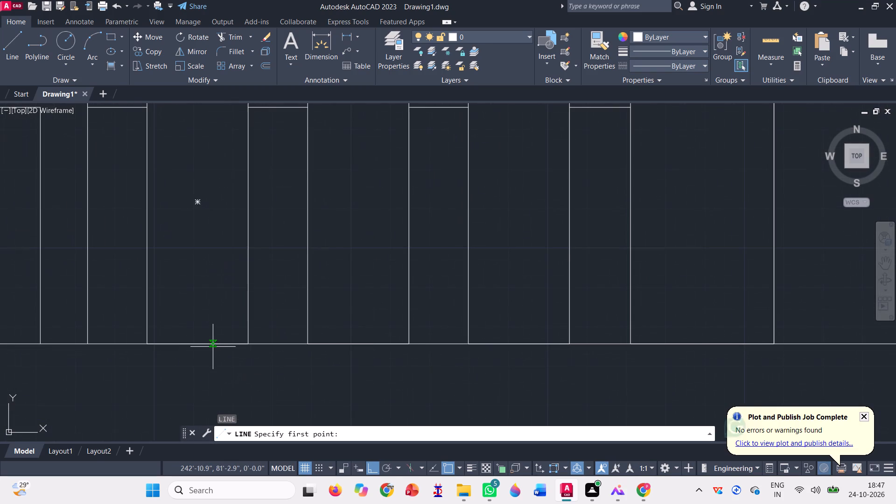
{"action": "left_click", "coordinate": [196, 343]}
{"action": "scroll", "coordinate": [189, 365], "scroll_direction": "down", "scroll_amount": 1}
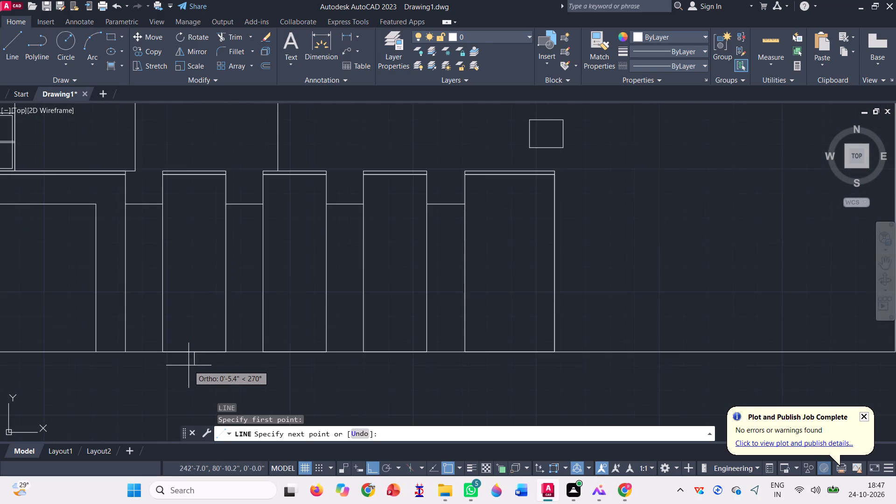
{"action": "scroll", "coordinate": [194, 178], "scroll_direction": "up", "scroll_amount": 3}
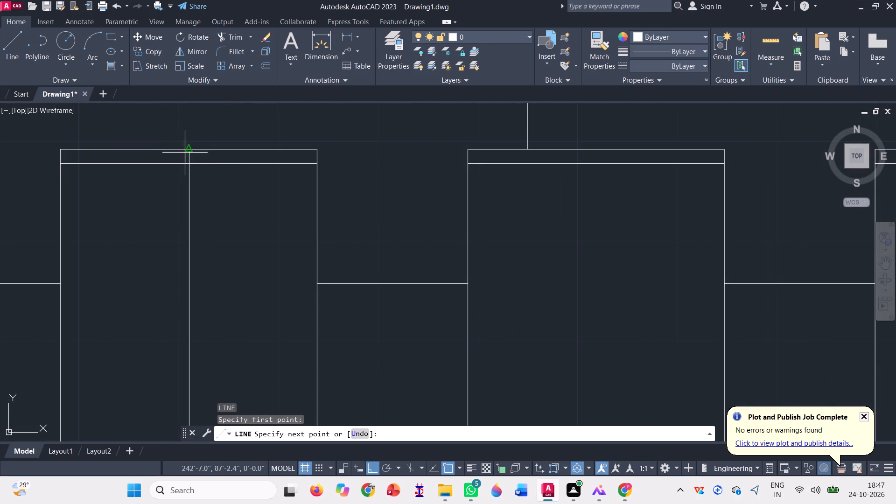
{"action": "left_click", "coordinate": [190, 147]}
{"action": "scroll", "coordinate": [238, 186], "scroll_direction": "down", "scroll_amount": 2}
{"action": "key", "text": "space"}
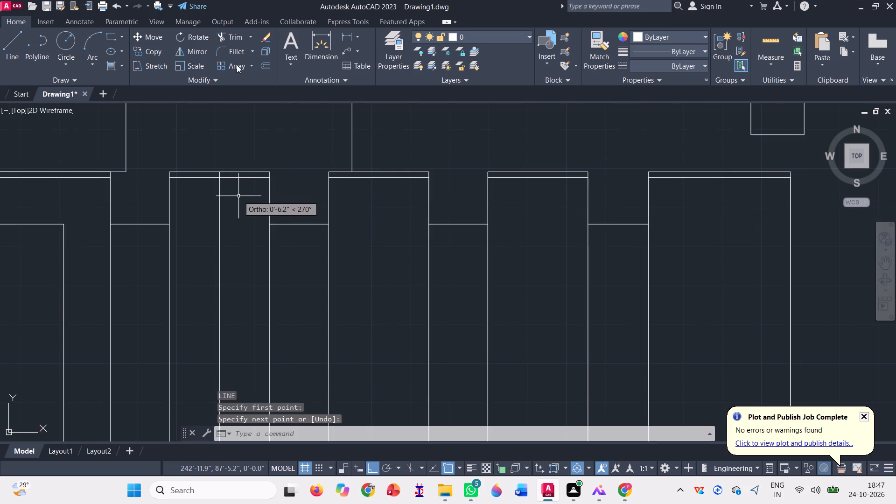
Trim away the right half of the first narrow upright, including its cap lines and right edge, up to the new centre line.
{"action": "left_click", "coordinate": [232, 36]}
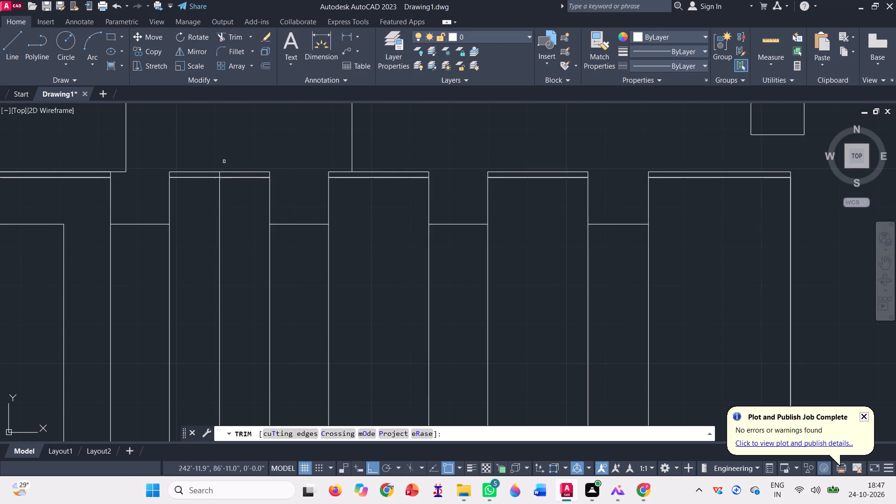
{"action": "left_click", "coordinate": [238, 160]}
{"action": "left_click", "coordinate": [271, 192]}
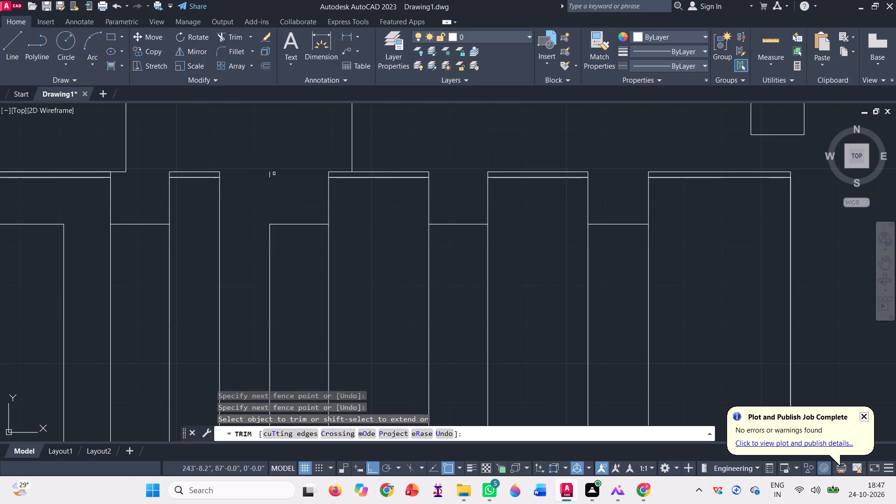
{"action": "left_click", "coordinate": [268, 175]}
{"action": "scroll", "coordinate": [268, 178], "scroll_direction": "down", "scroll_amount": 2}
{"action": "left_click", "coordinate": [275, 226]}
{"action": "left_click", "coordinate": [259, 217]}
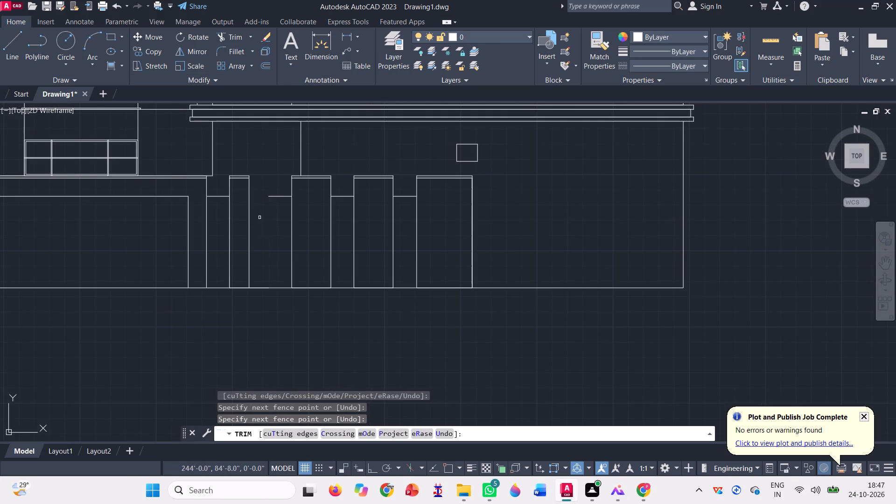
Trim away the connecting line beside the halved upright and the second upright's left edge and cap edge.
{"action": "left_click", "coordinate": [273, 188]}
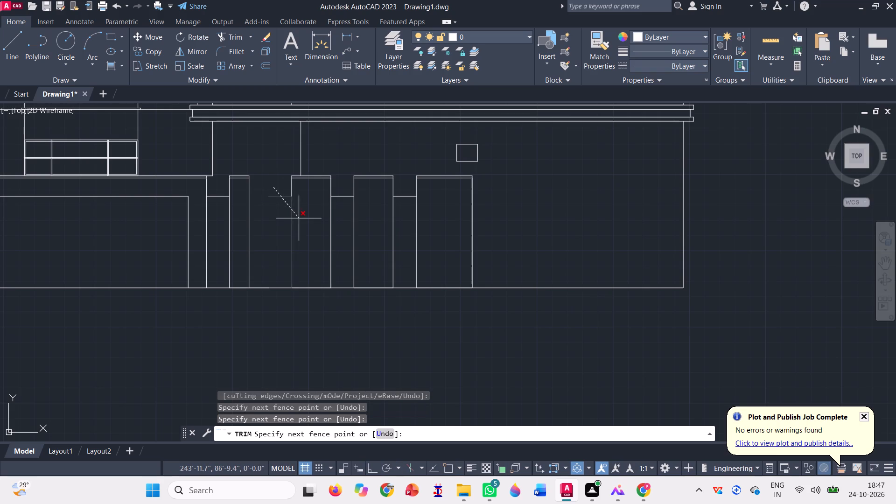
{"action": "left_click", "coordinate": [299, 218]}
{"action": "left_click", "coordinate": [292, 173]}
{"action": "left_click", "coordinate": [294, 176]}
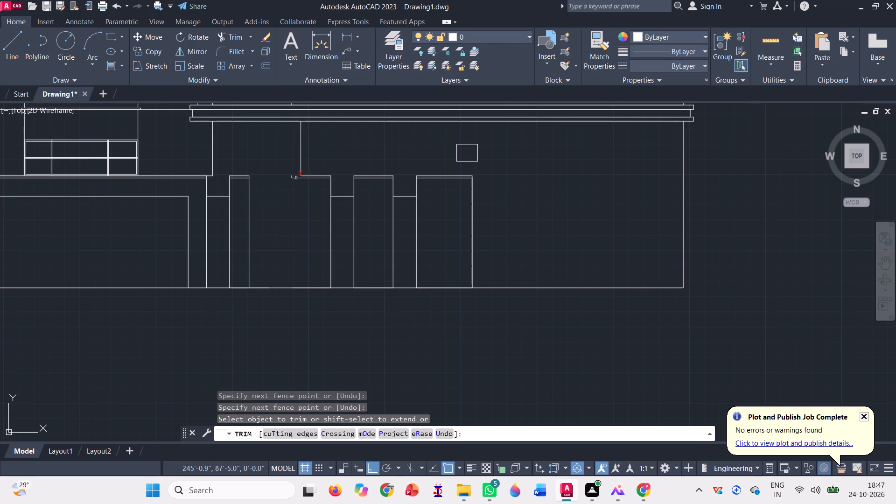
{"action": "key", "text": "space"}
Delete the second, third and widest uprights with their caps and connecting lines, plus the leftover cap stub.
{"action": "left_click", "coordinate": [499, 253]}
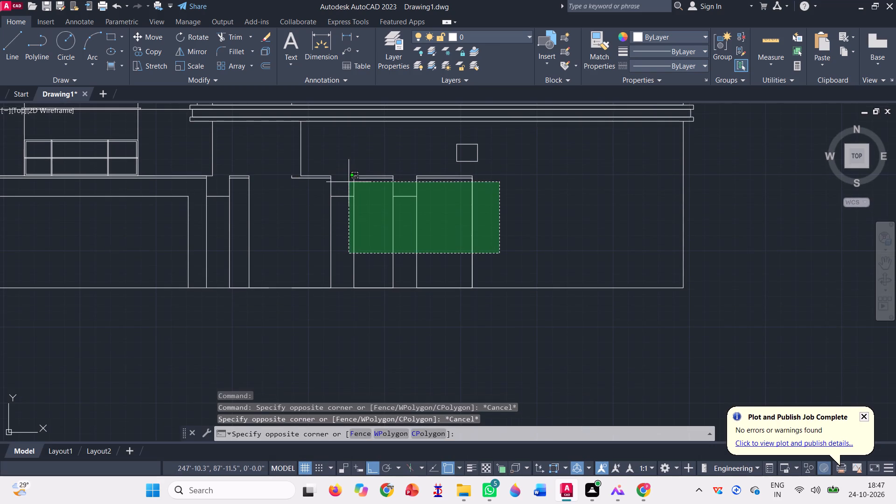
{"action": "left_click_drag", "start_coordinate": [346, 172], "coordinate": [346, 176]}
{"action": "left_click", "coordinate": [337, 222]}
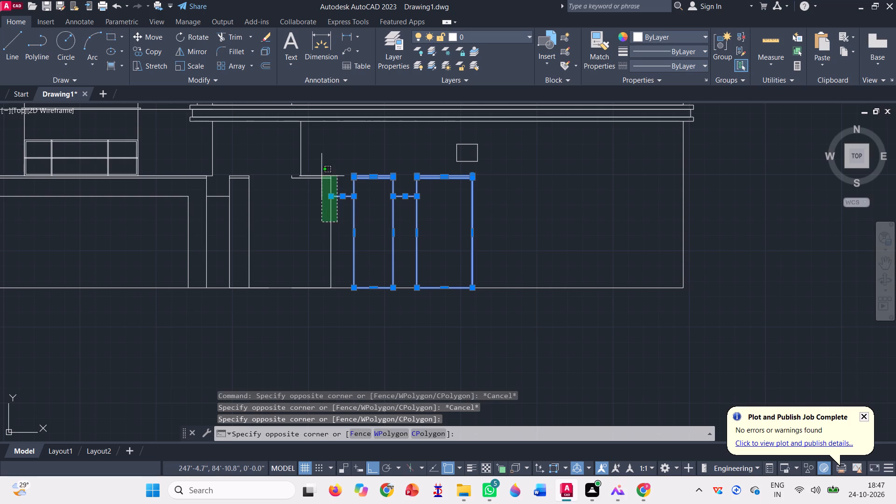
{"action": "left_click", "coordinate": [319, 170]}
{"action": "key", "text": "Delete"}
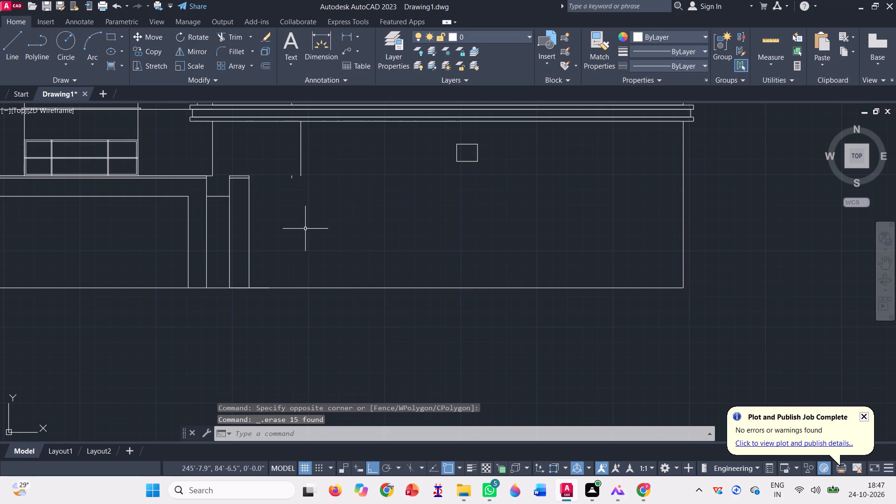
{"action": "scroll", "coordinate": [296, 182], "scroll_direction": "up", "scroll_amount": 4}
{"action": "left_click", "coordinate": [295, 182]}
{"action": "left_click", "coordinate": [223, 138]}
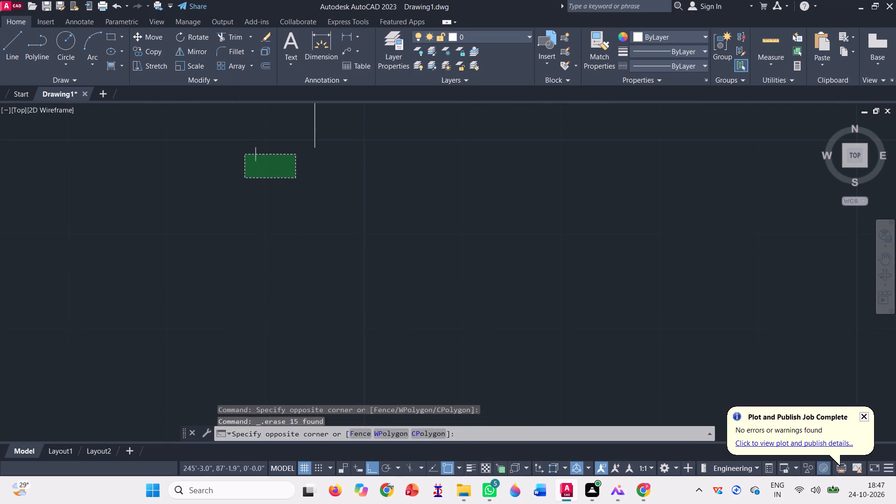
{"action": "key", "text": "Delete"}
Copy the halved upright with its cap and left connecting line so the copied connecting line starts at the original upright's right edge.
{"action": "scroll", "coordinate": [419, 291], "scroll_direction": "down", "scroll_amount": 3}
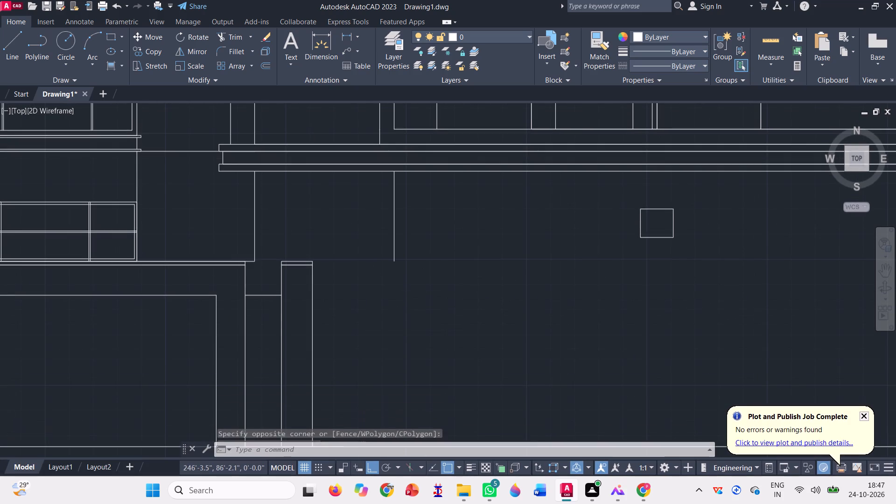
{"action": "left_click", "coordinate": [340, 296]}
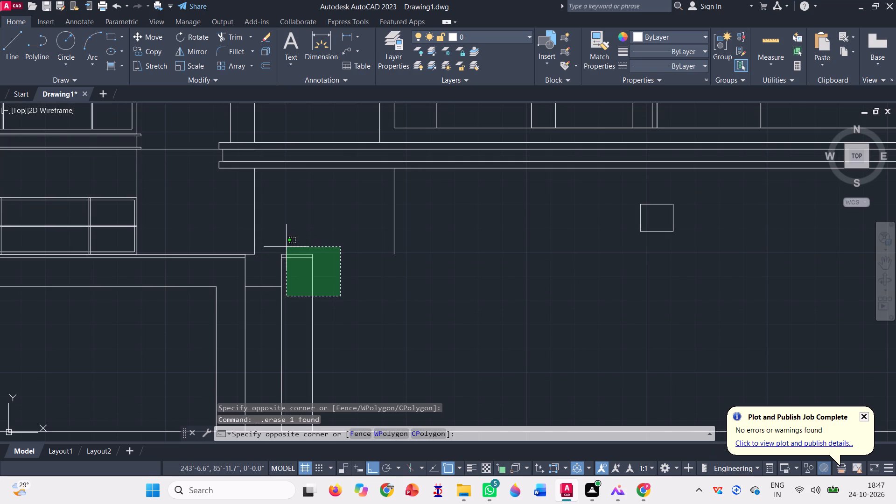
{"action": "left_click", "coordinate": [282, 243]}
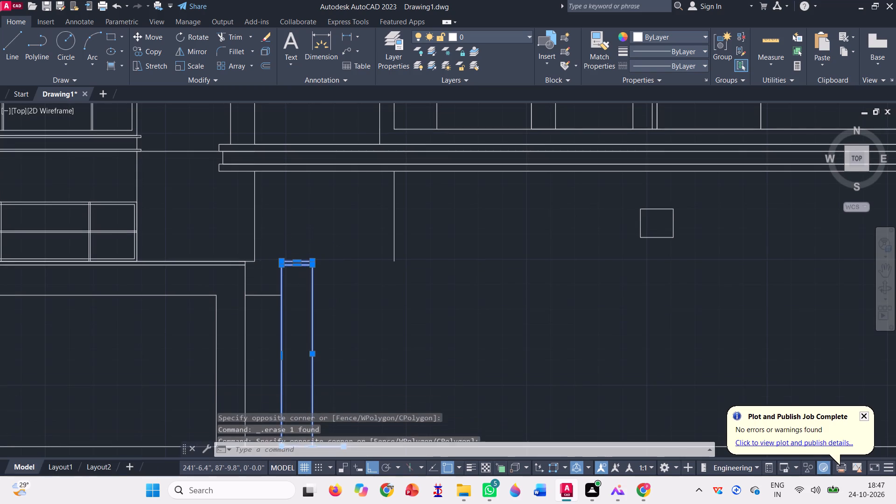
{"action": "left_click", "coordinate": [269, 287]}
{"action": "left_click", "coordinate": [265, 299]}
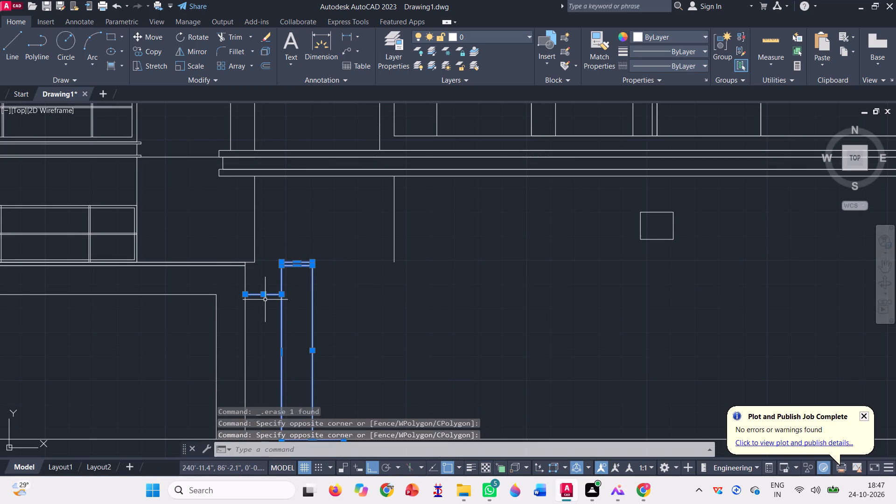
{"action": "type", "text": "co"}
{"action": "key", "text": "space"}
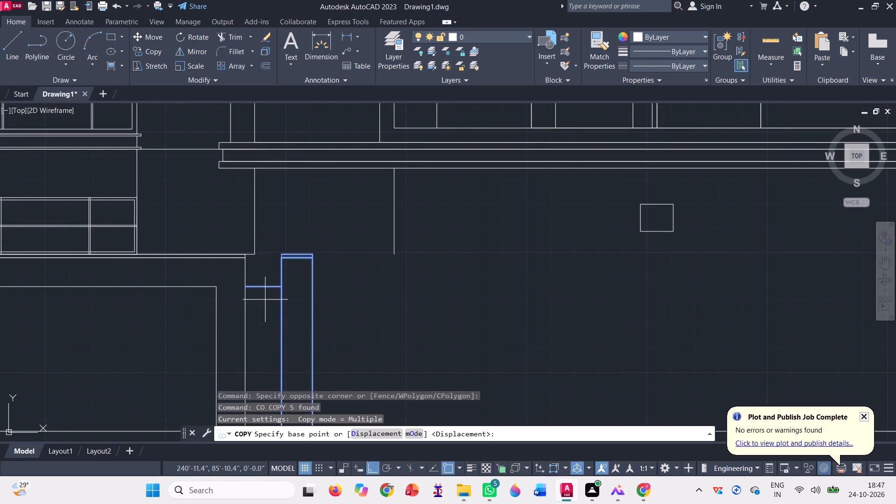
{"action": "left_click", "coordinate": [245, 285]}
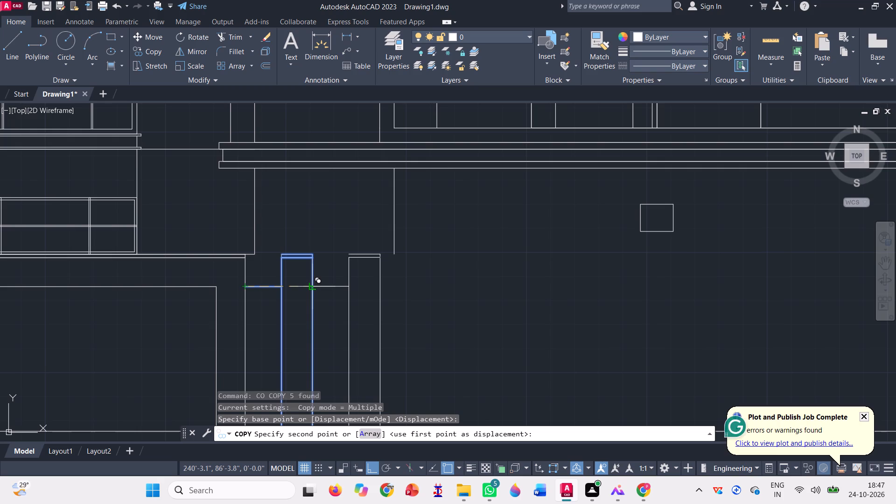
{"action": "left_click", "coordinate": [317, 285]}
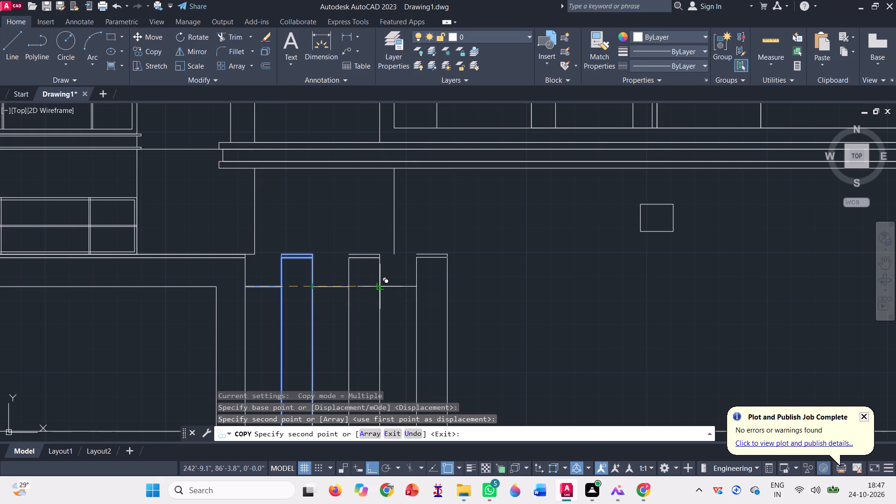
{"action": "key", "text": "Escape"}
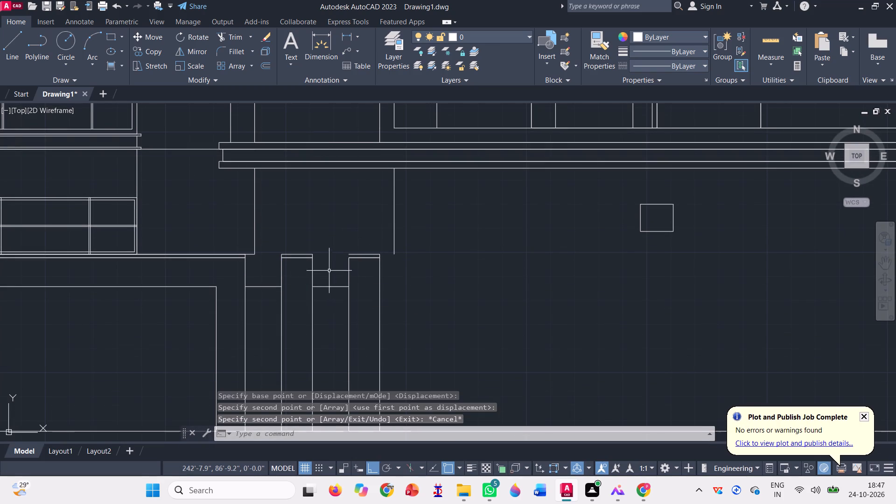
Draw a short vertical line closing the left side of the copied upright's cap, from its lower to its upper line.
{"action": "key", "text": "l"}
{"action": "key", "text": "Return"}
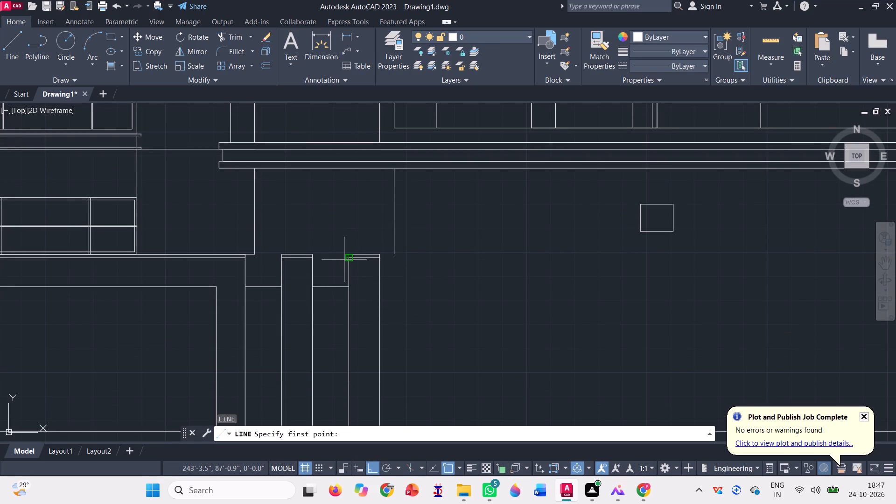
{"action": "scroll", "coordinate": [344, 259], "scroll_direction": "up", "scroll_amount": 3}
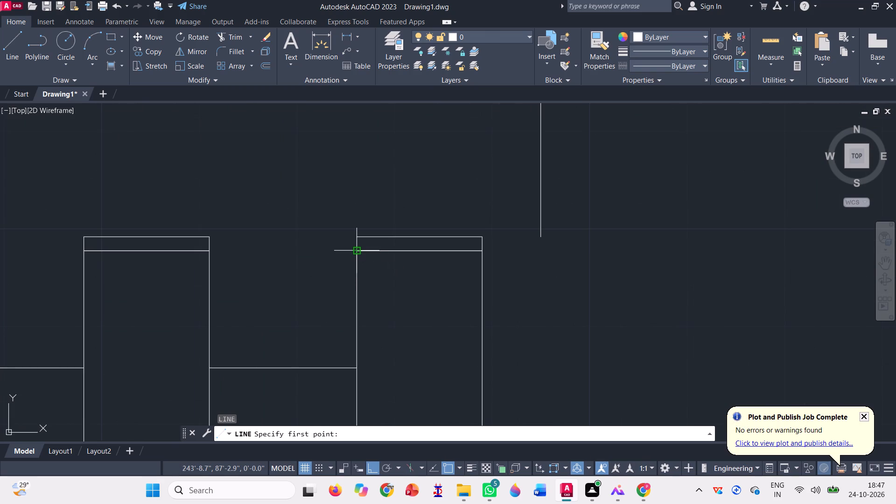
{"action": "left_click", "coordinate": [357, 252]}
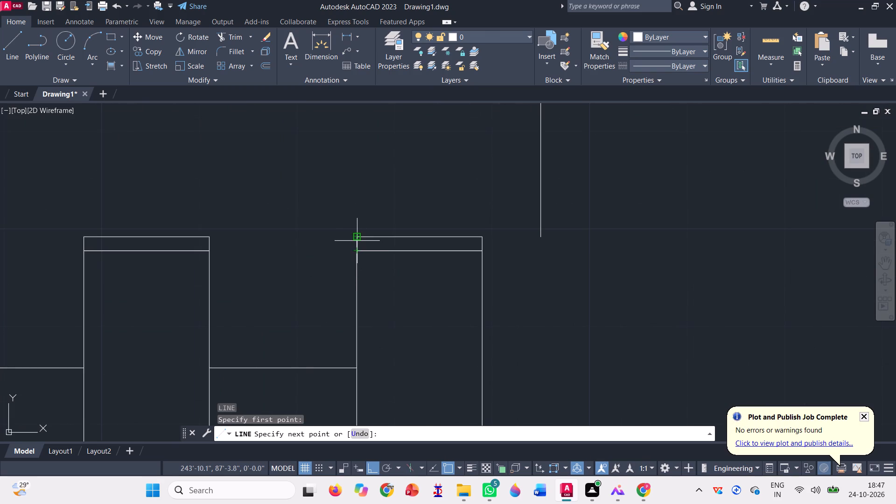
{"action": "left_click", "coordinate": [357, 236]}
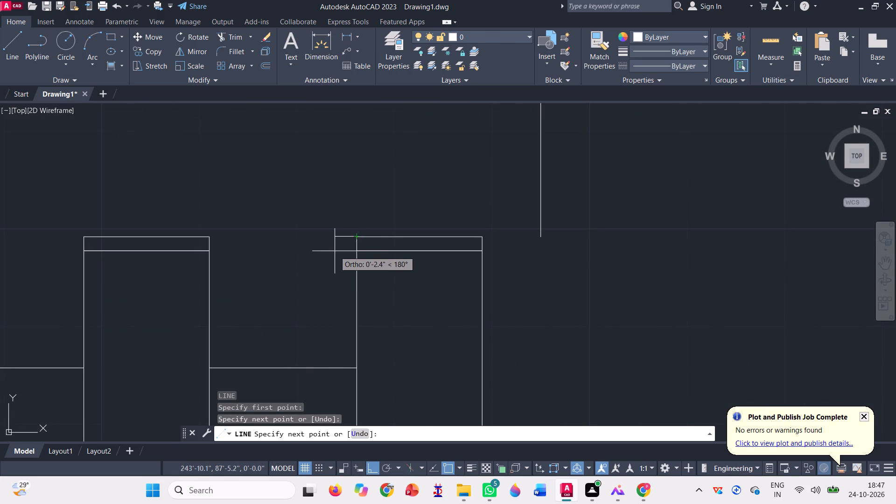
{"action": "key", "text": "space"}
Delete the connecting line between the halved upright and its copy.
{"action": "scroll", "coordinate": [338, 245], "scroll_direction": "down", "scroll_amount": 2}
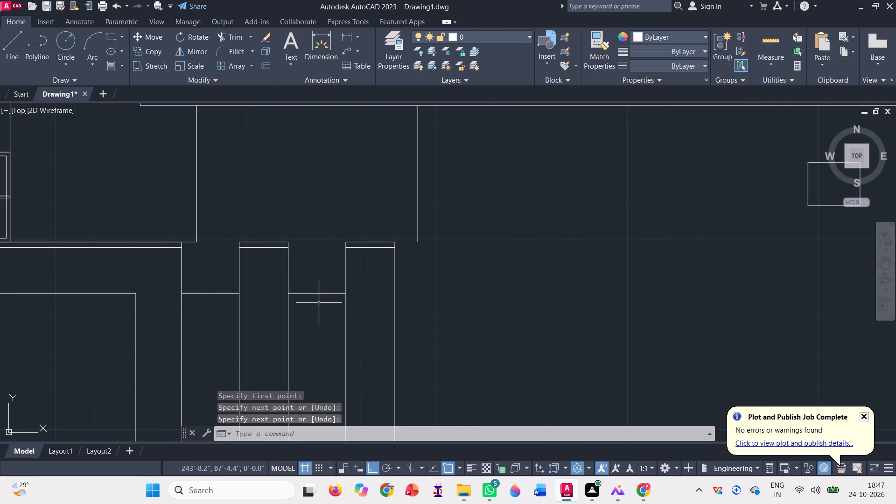
{"action": "left_click", "coordinate": [316, 296]}
{"action": "left_click", "coordinate": [308, 279]}
{"action": "key", "text": "Delete"}
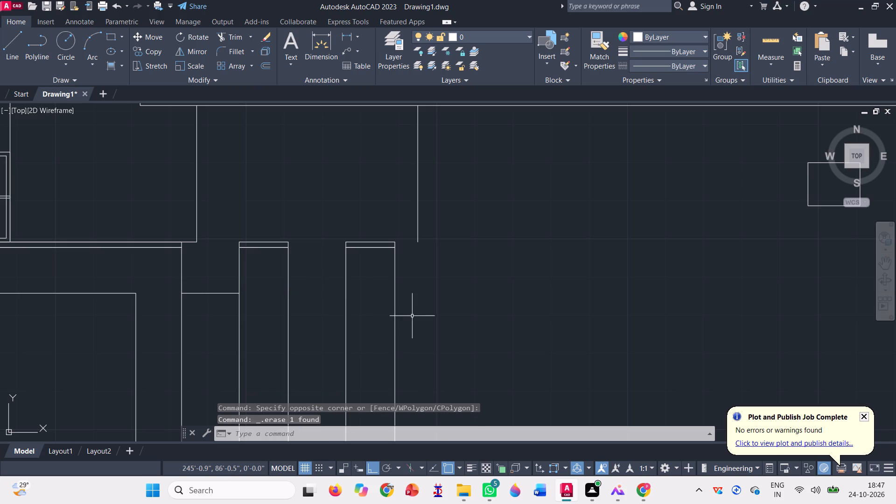
Move the copied upright and its cap closer to the original halved upright, keeping it on the ground line.
{"action": "left_click", "coordinate": [414, 316]}
{"action": "left_click", "coordinate": [331, 234]}
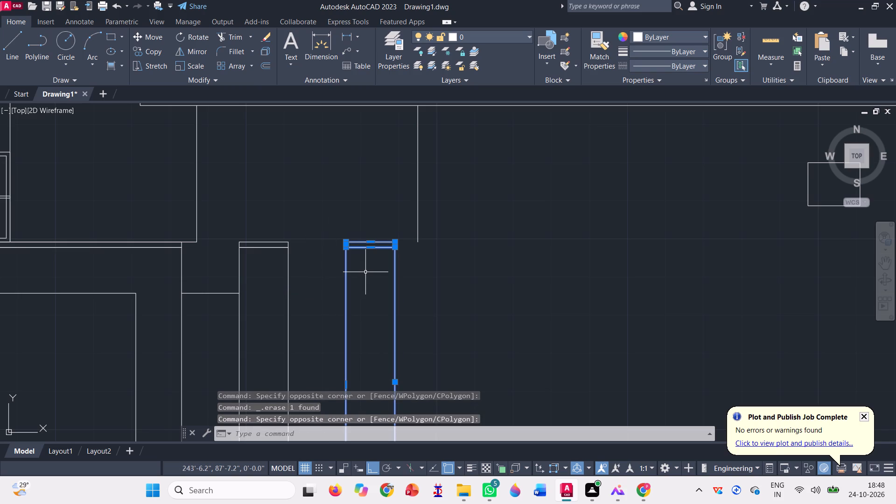
{"action": "type", "text": "m"}
{"action": "key", "text": "space"}
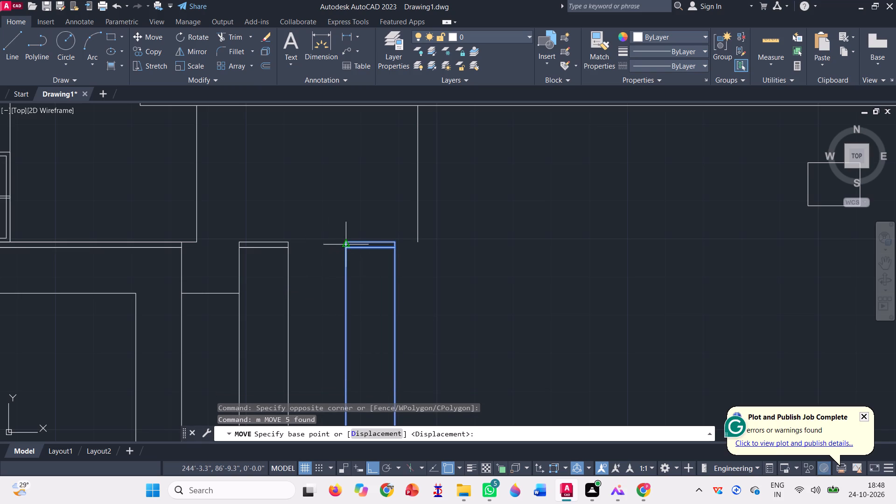
{"action": "scroll", "coordinate": [328, 231], "scroll_direction": "down", "scroll_amount": 2}
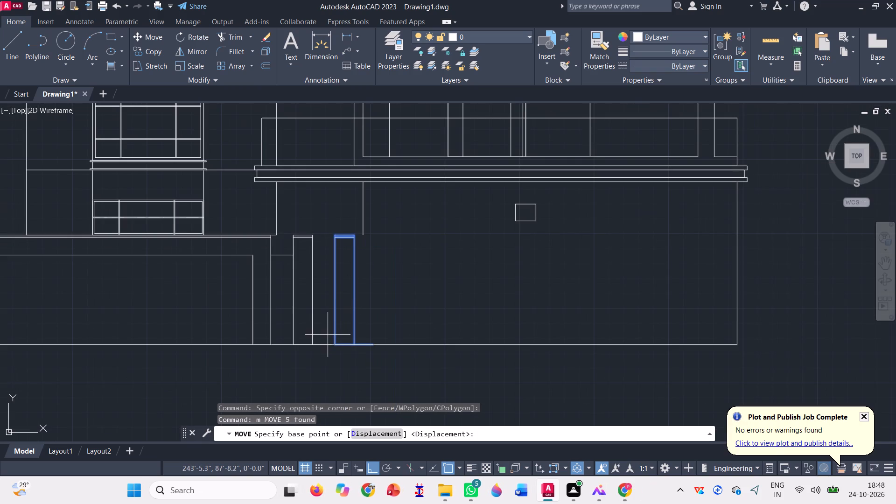
{"action": "scroll", "coordinate": [327, 335], "scroll_direction": "up", "scroll_amount": 3}
{"action": "left_click", "coordinate": [354, 378]}
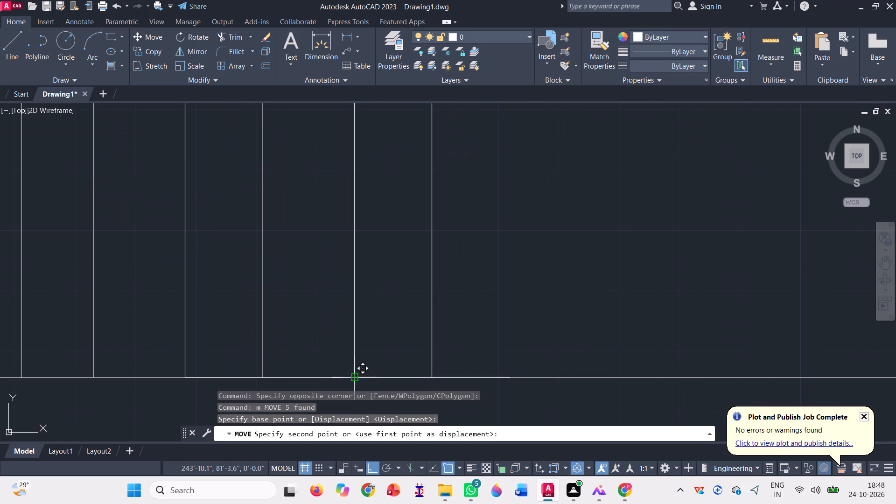
{"action": "left_click", "coordinate": [315, 380]}
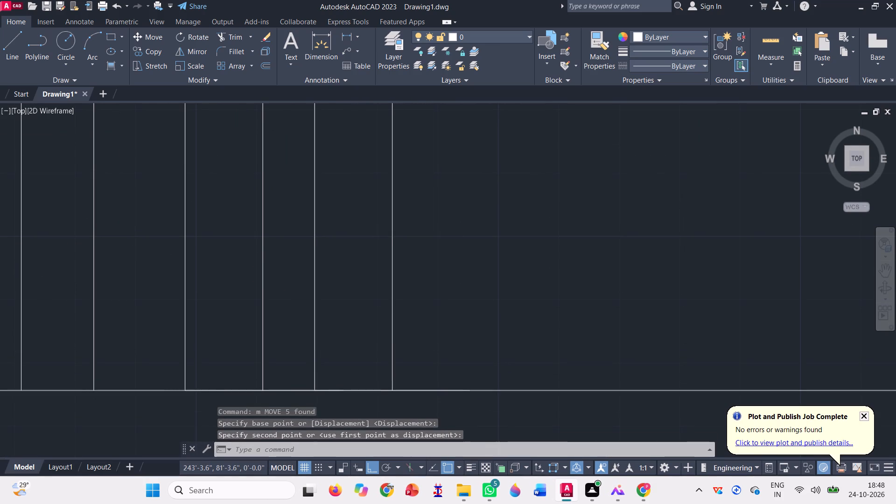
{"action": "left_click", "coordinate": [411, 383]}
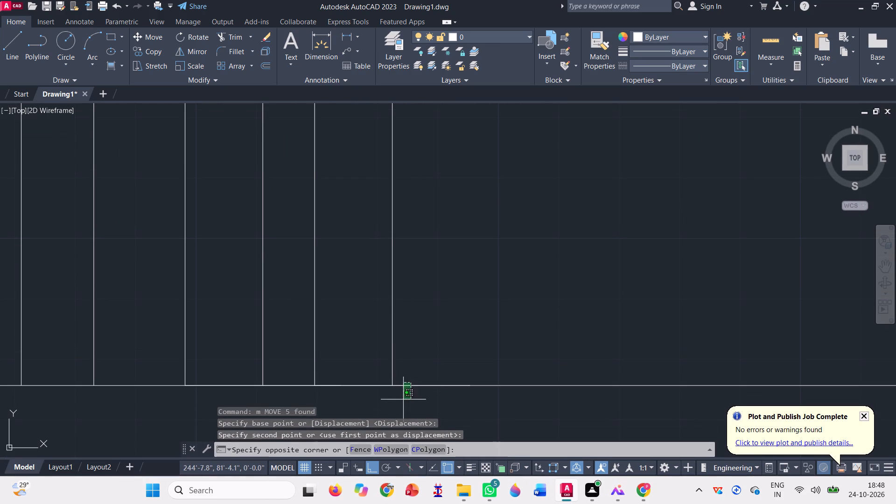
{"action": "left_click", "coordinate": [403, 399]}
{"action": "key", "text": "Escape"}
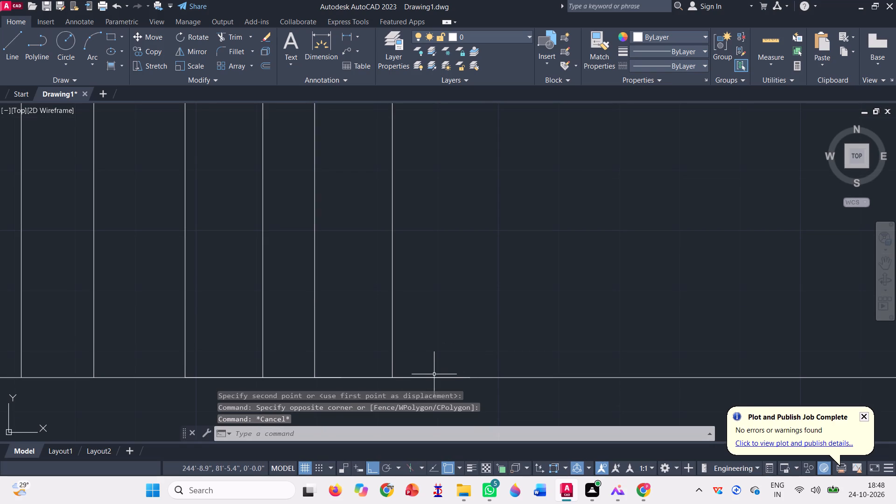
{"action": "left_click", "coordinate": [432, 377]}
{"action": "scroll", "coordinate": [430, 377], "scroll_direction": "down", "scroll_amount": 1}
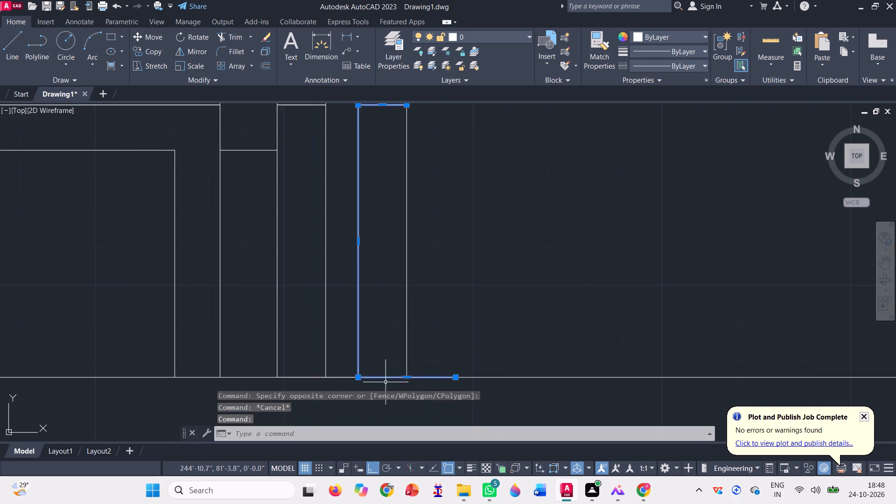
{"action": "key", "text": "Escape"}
Trim the copied upright's base line beyond its right edge and the ground-line segment between the two uprights.
{"action": "left_click", "coordinate": [223, 35]}
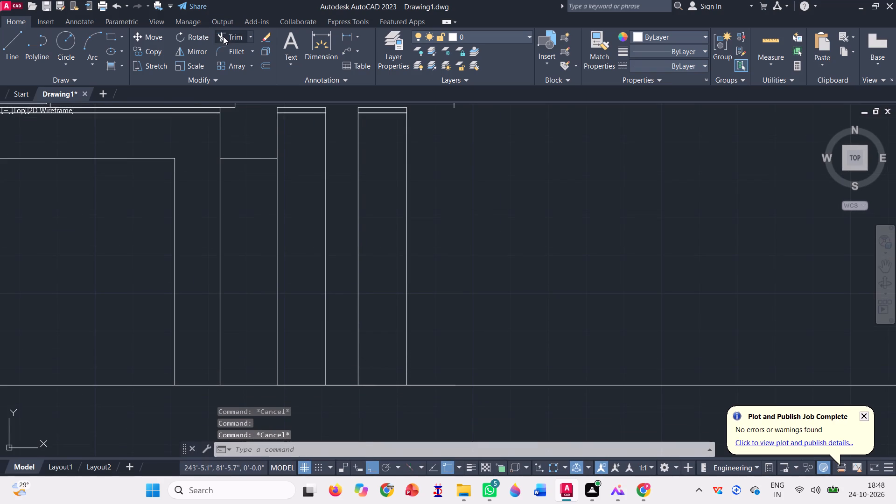
{"action": "left_click", "coordinate": [438, 386]}
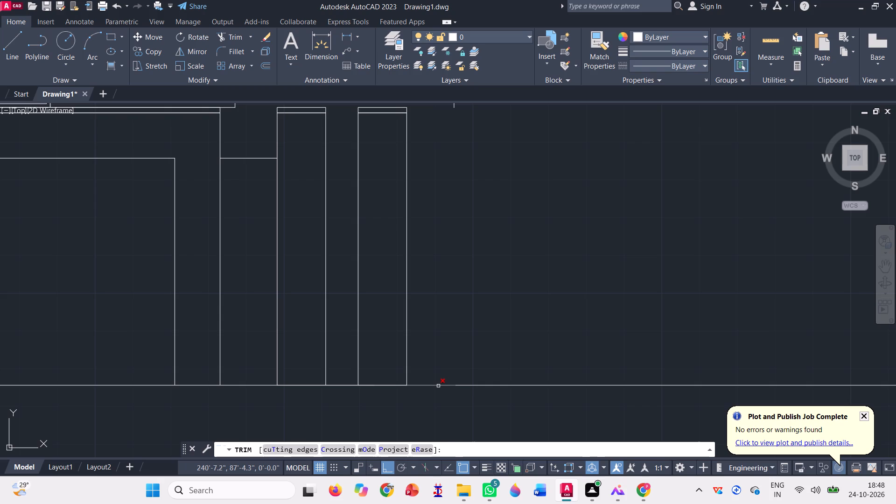
{"action": "left_click", "coordinate": [336, 385]}
{"action": "scroll", "coordinate": [319, 401], "scroll_direction": "down", "scroll_amount": 1}
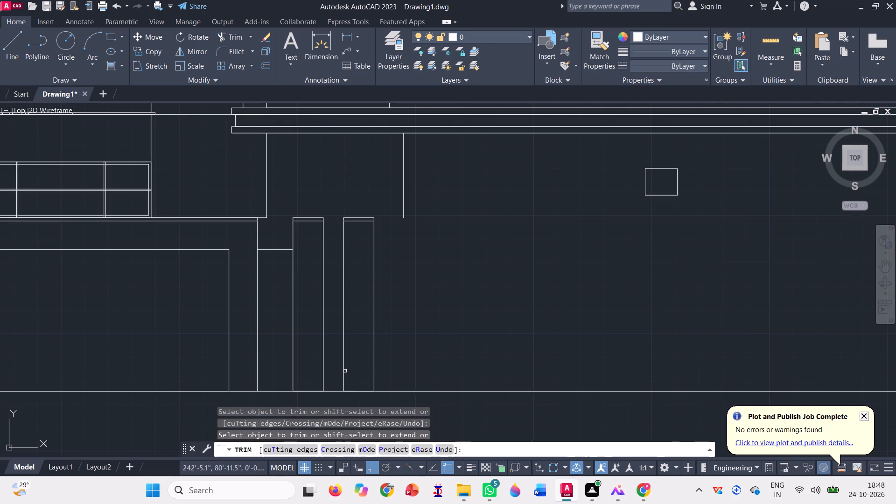
{"action": "key", "text": "Escape"}
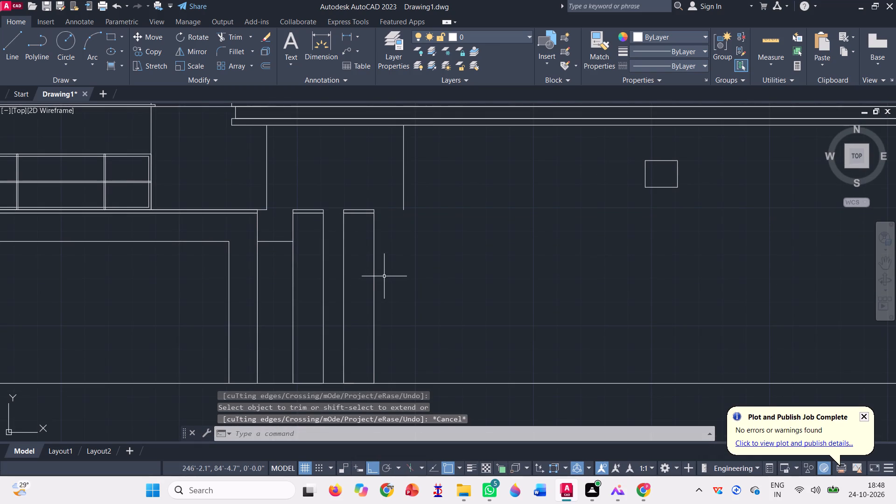
Copy the second upright with its cap twice to the right at the same spacing, making a row of four uprights.
{"action": "left_click", "coordinate": [394, 283]}
{"action": "left_click", "coordinate": [332, 191]}
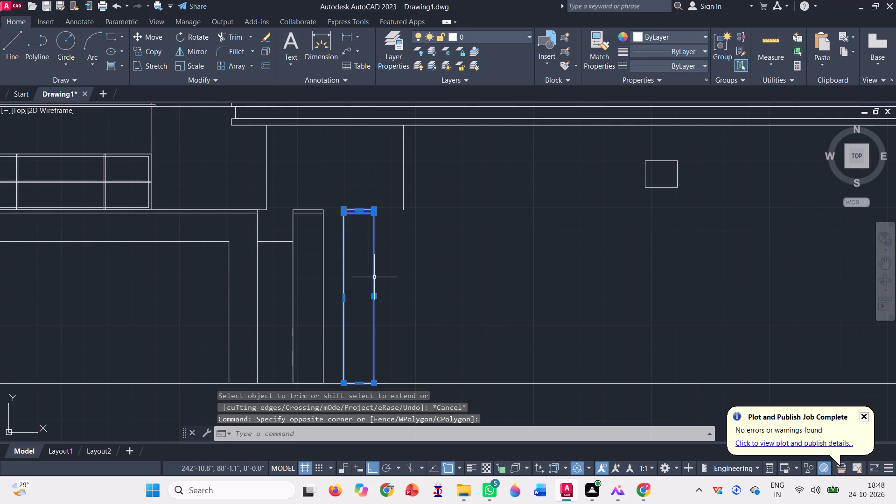
{"action": "type", "text": "co"}
{"action": "key", "text": "space"}
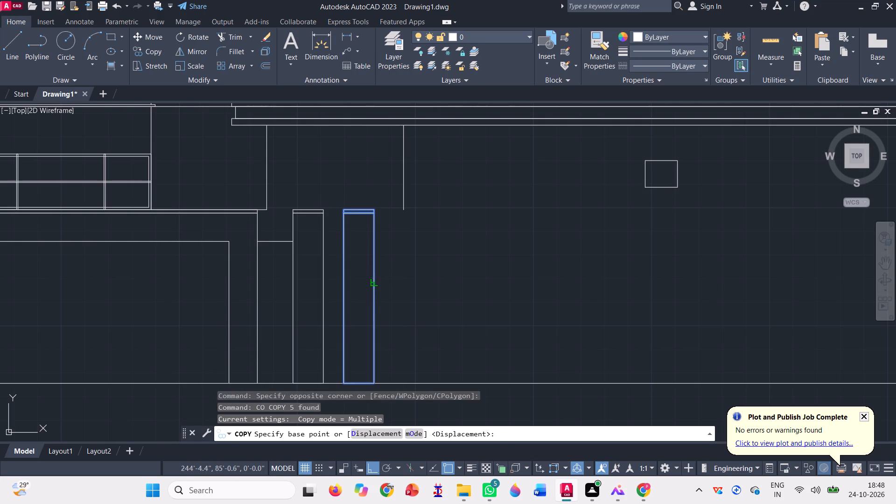
{"action": "left_click", "coordinate": [325, 209]}
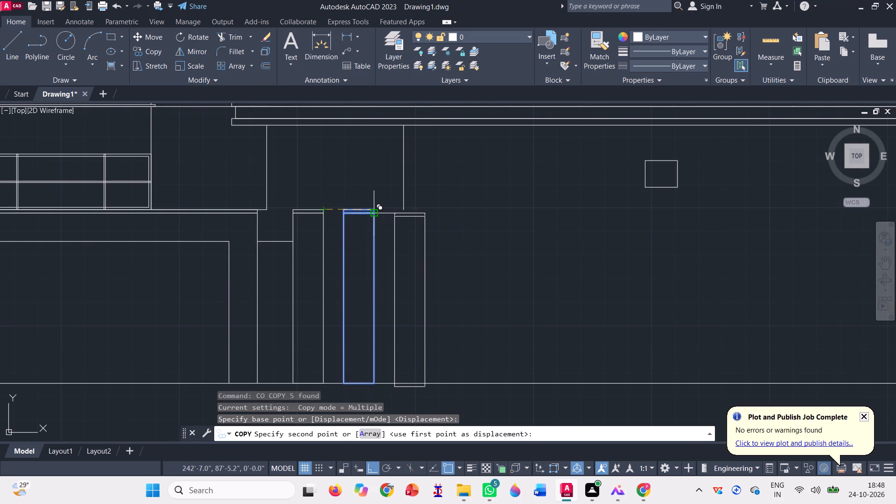
{"action": "scroll", "coordinate": [375, 210], "scroll_direction": "up", "scroll_amount": 3}
{"action": "left_click", "coordinate": [361, 203]}
{"action": "scroll", "coordinate": [343, 206], "scroll_direction": "down", "scroll_amount": 1}
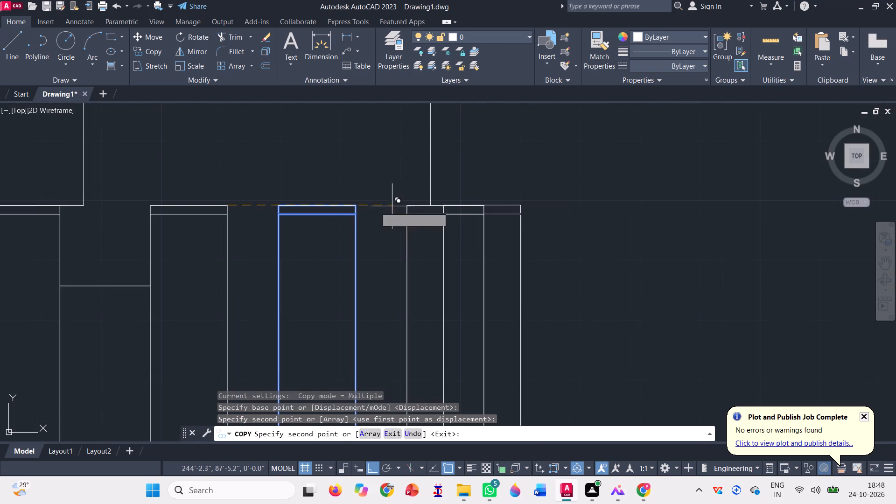
{"action": "left_click", "coordinate": [484, 205]}
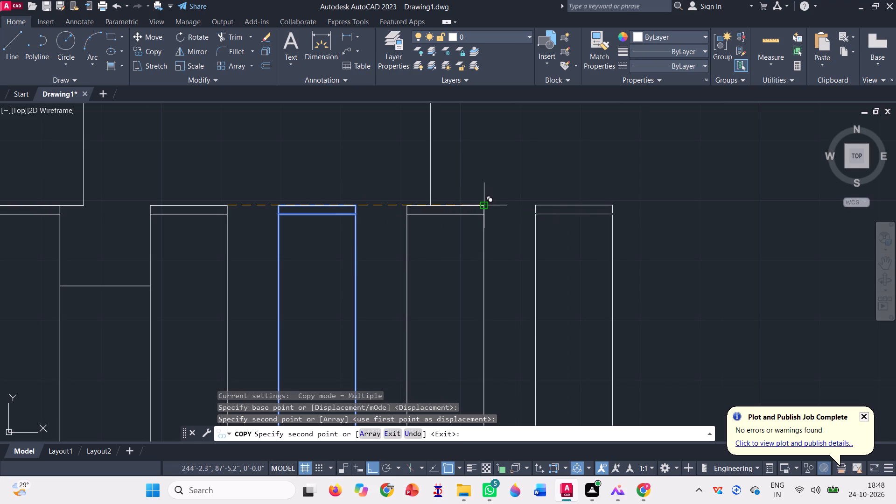
{"action": "key", "text": "space"}
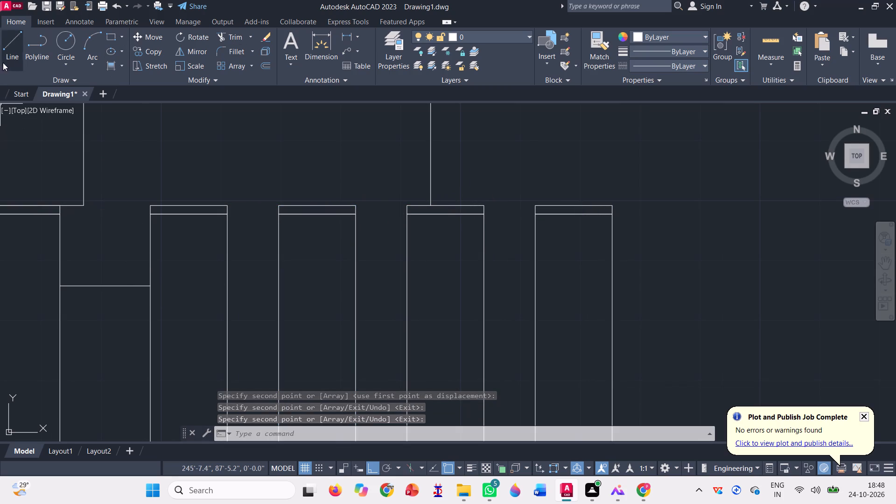
Draw a horizontal line from the connecting line's end on the first upright to the fourth upright's right edge.
{"action": "left_click", "coordinate": [11, 44]}
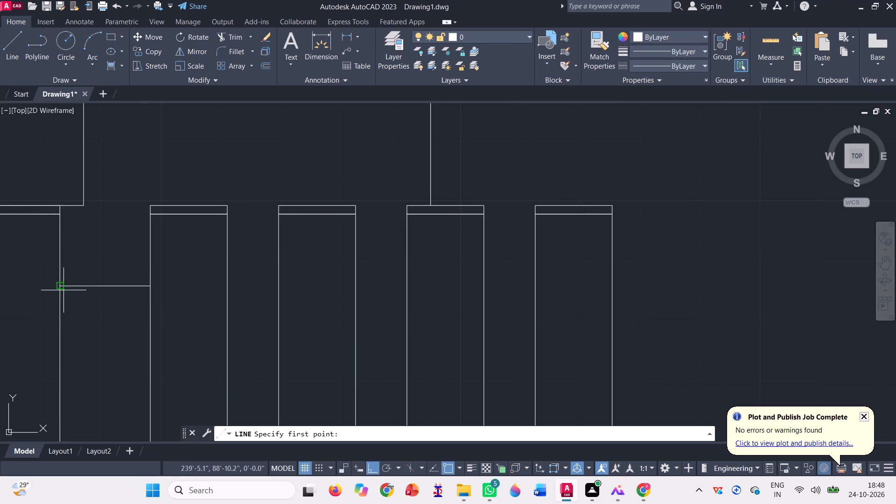
{"action": "left_click", "coordinate": [150, 287]}
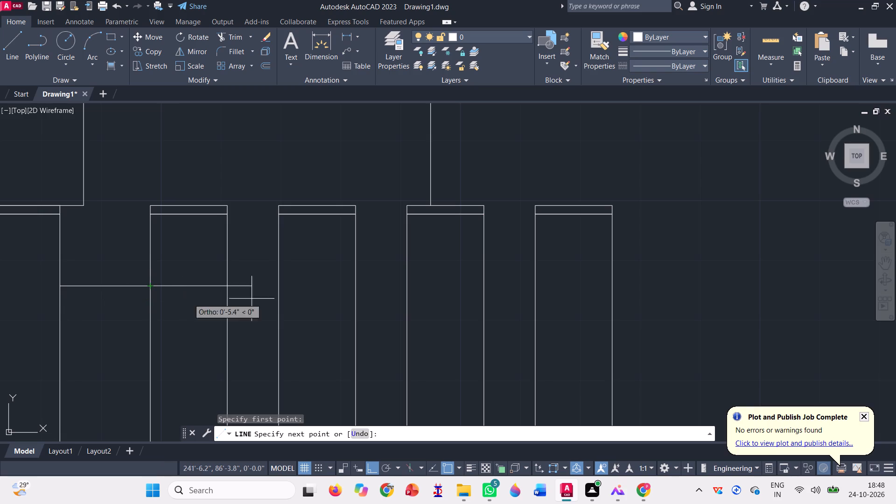
{"action": "left_click", "coordinate": [613, 284]}
{"action": "key", "text": "space"}
Trim the horizontal line inside all four uprights, leaving only the connecting segments in the gaps between them.
{"action": "left_click", "coordinate": [230, 32]}
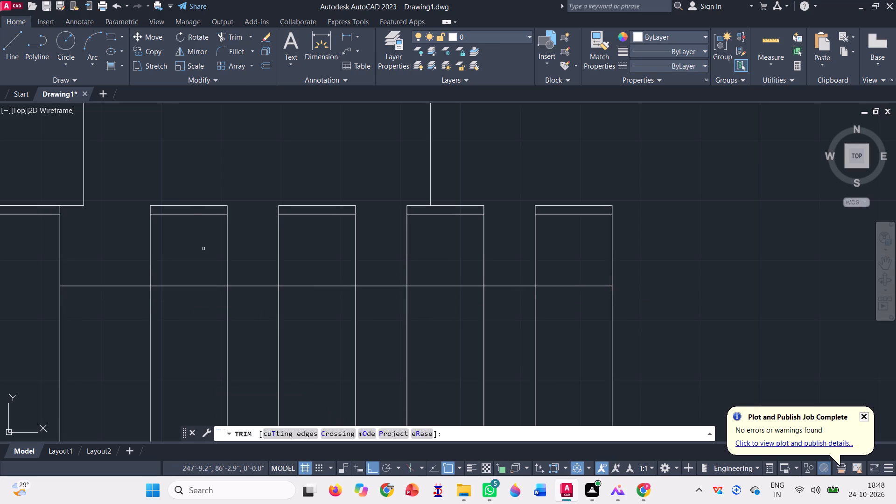
{"action": "left_click", "coordinate": [202, 261]}
{"action": "left_click", "coordinate": [192, 303]}
{"action": "left_click", "coordinate": [334, 273]}
{"action": "left_click", "coordinate": [327, 307]}
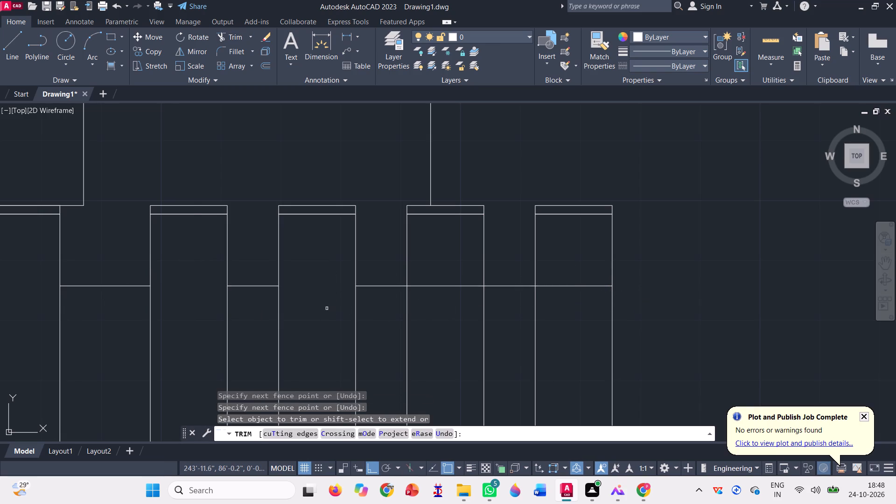
{"action": "left_click", "coordinate": [450, 281]}
{"action": "left_click", "coordinate": [447, 301]}
{"action": "left_click", "coordinate": [565, 269]}
{"action": "left_click", "coordinate": [563, 303]}
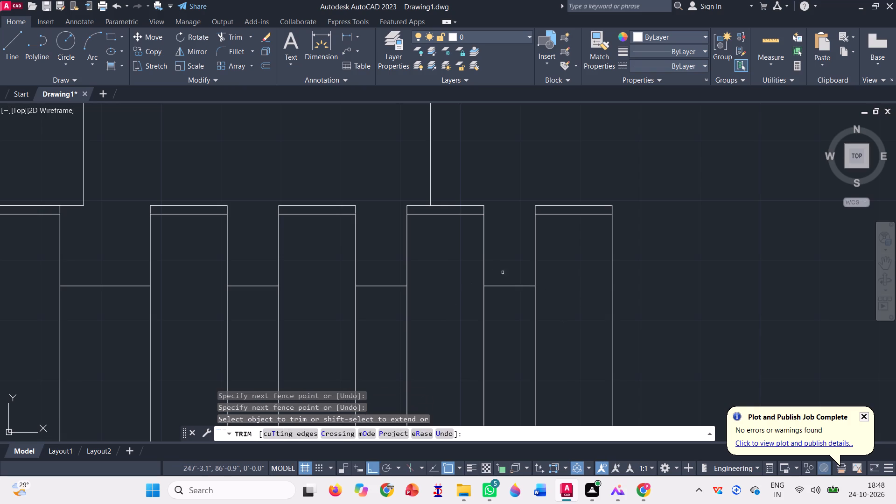
{"action": "scroll", "coordinate": [493, 268], "scroll_direction": "down", "scroll_amount": 4}
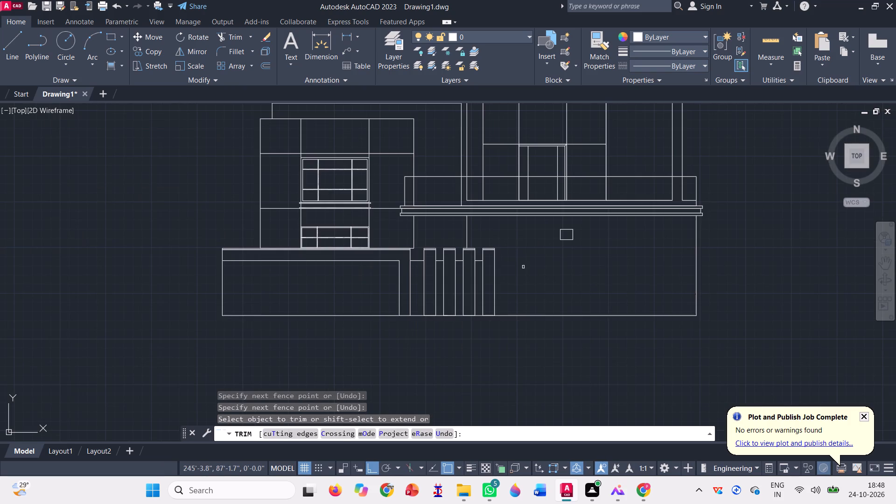
{"action": "key", "text": "Escape"}
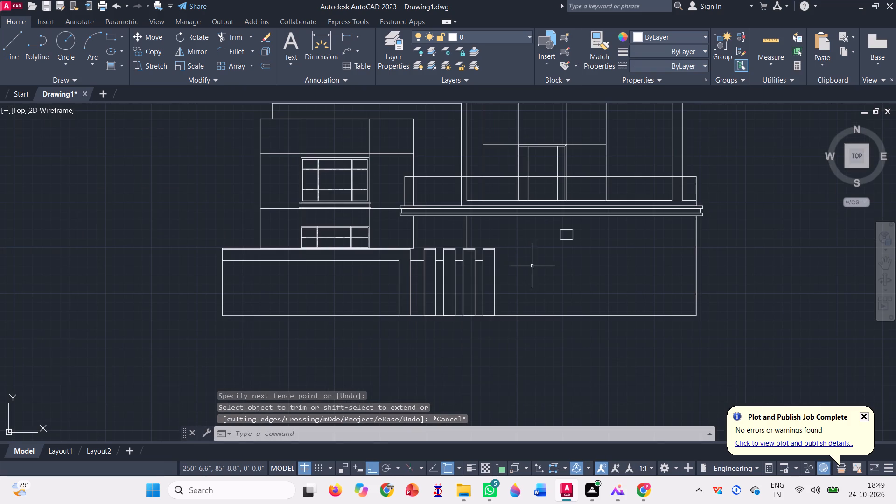
Delete the right vertical edge of the fourth upright.
{"action": "scroll", "coordinate": [530, 284], "scroll_direction": "up", "scroll_amount": 1}
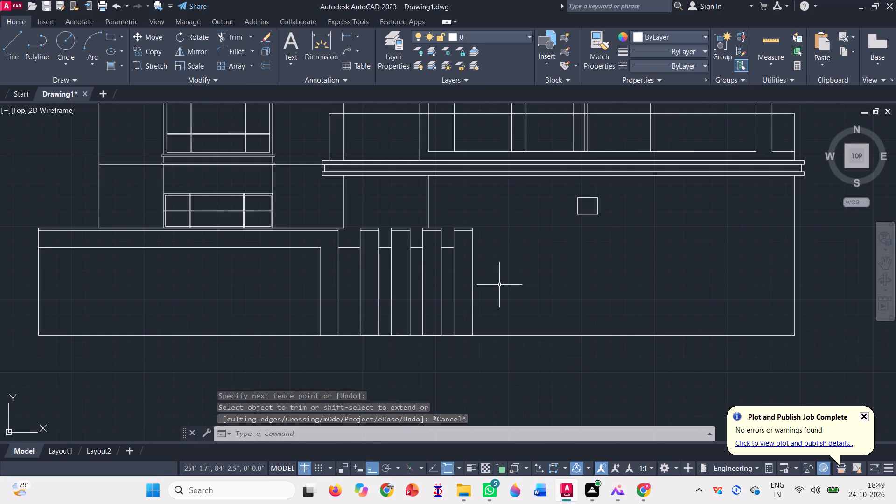
{"action": "left_click", "coordinate": [469, 277]}
{"action": "left_click", "coordinate": [476, 284]}
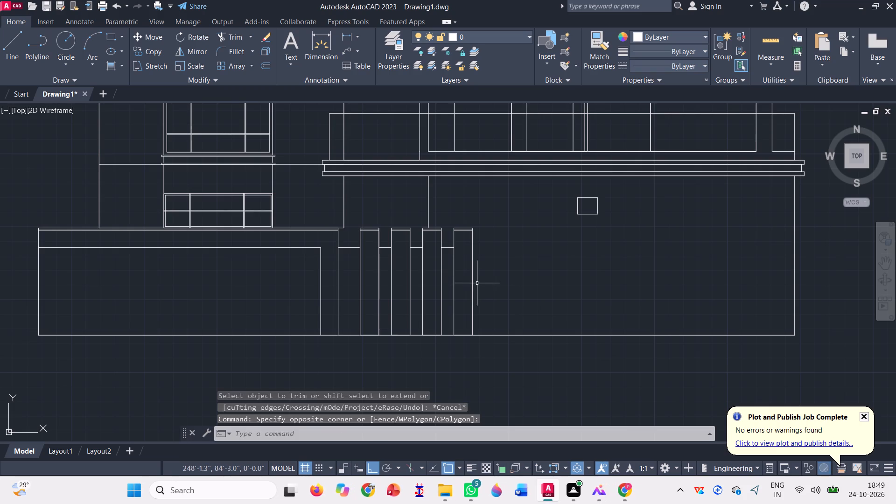
{"action": "left_click", "coordinate": [469, 280]}
{"action": "left_click", "coordinate": [474, 285]}
{"action": "left_click", "coordinate": [474, 284]}
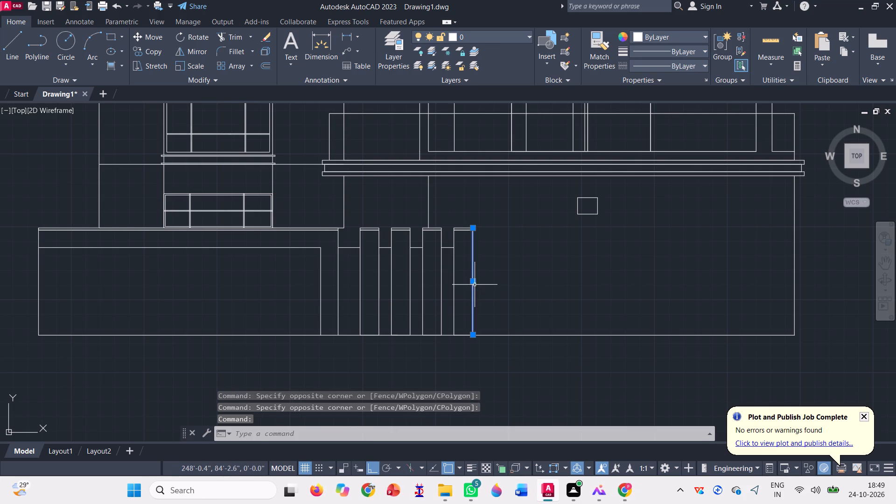
{"action": "key", "text": "Delete"}
Draw a vertical line about 6'-3" tall from the ground line, a short distance right of the fourth upright's cap.
{"action": "key", "text": "l"}
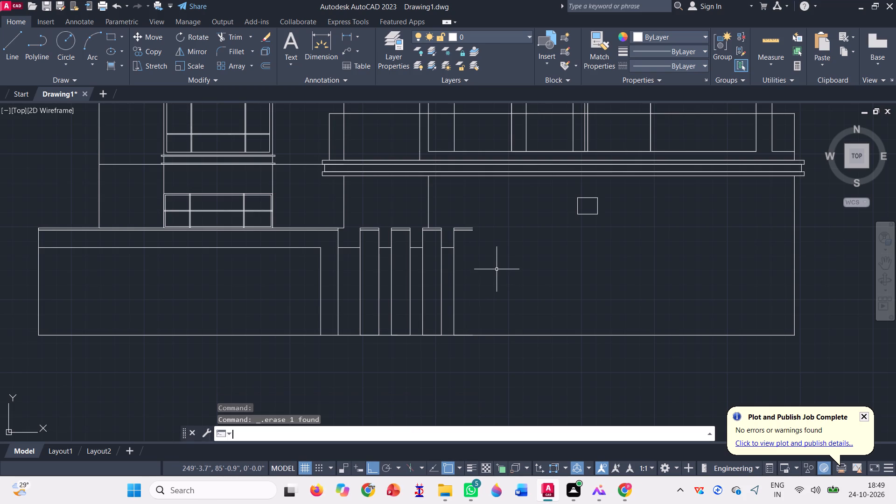
{"action": "key", "text": "Return"}
{"action": "scroll", "coordinate": [497, 269], "scroll_direction": "up", "scroll_amount": 2}
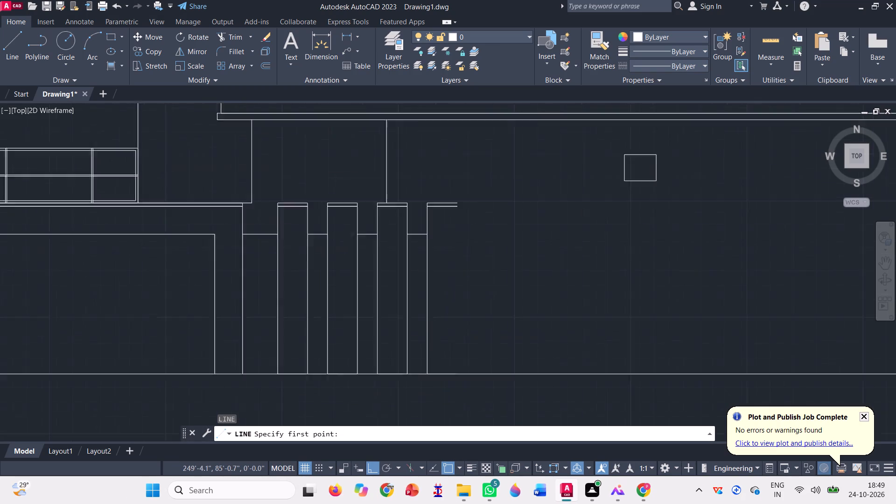
{"action": "scroll", "coordinate": [460, 257], "scroll_direction": "down", "scroll_amount": 1}
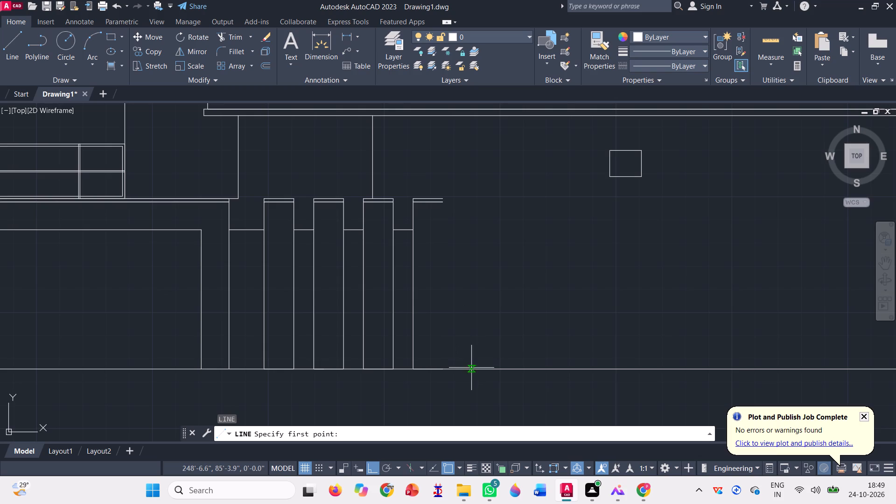
{"action": "left_click", "coordinate": [468, 369]}
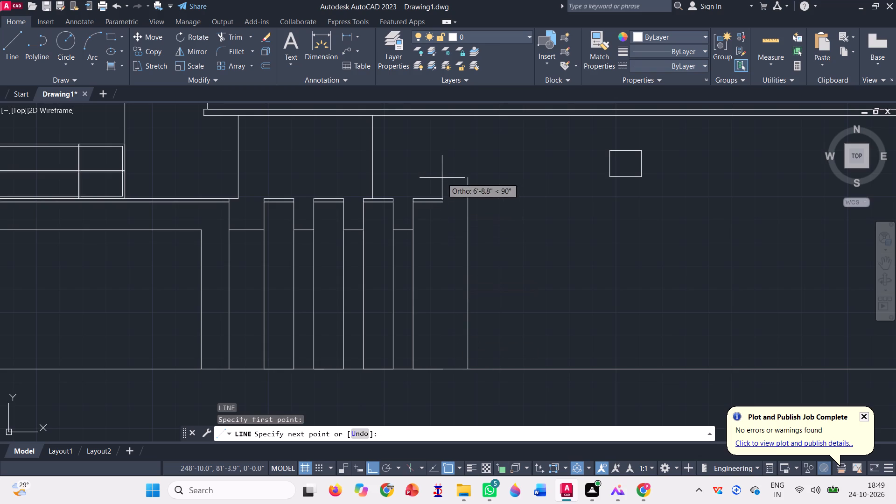
{"action": "left_click", "coordinate": [462, 195]}
{"action": "key", "text": "space"}
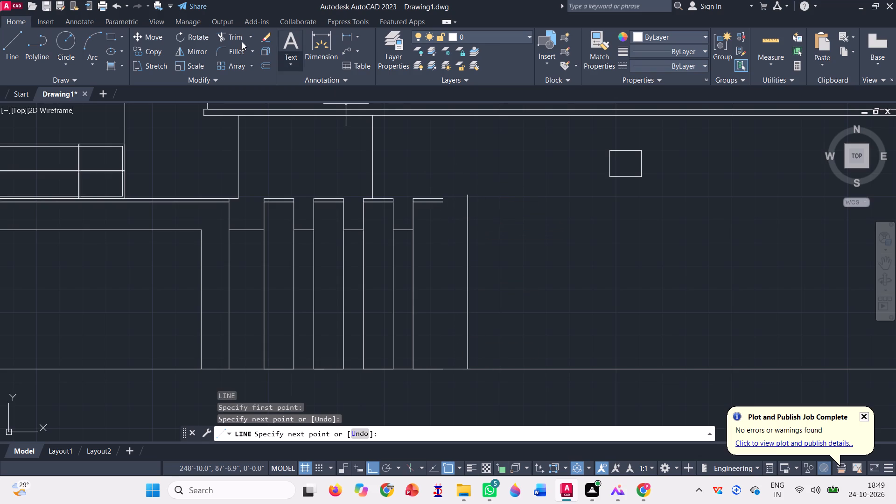
Extend the fourth upright's two horizontal cap lines to the new vertical line.
{"action": "left_click", "coordinate": [248, 41]}
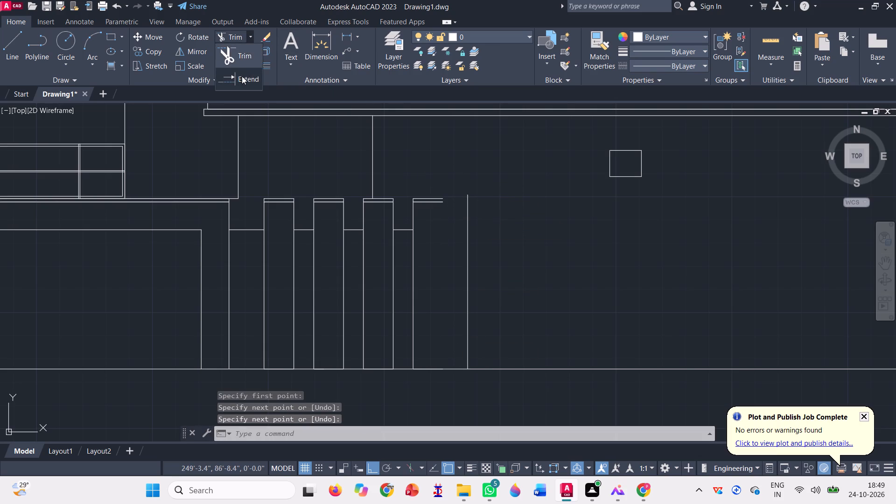
{"action": "left_click", "coordinate": [242, 76]}
{"action": "left_click", "coordinate": [432, 226]}
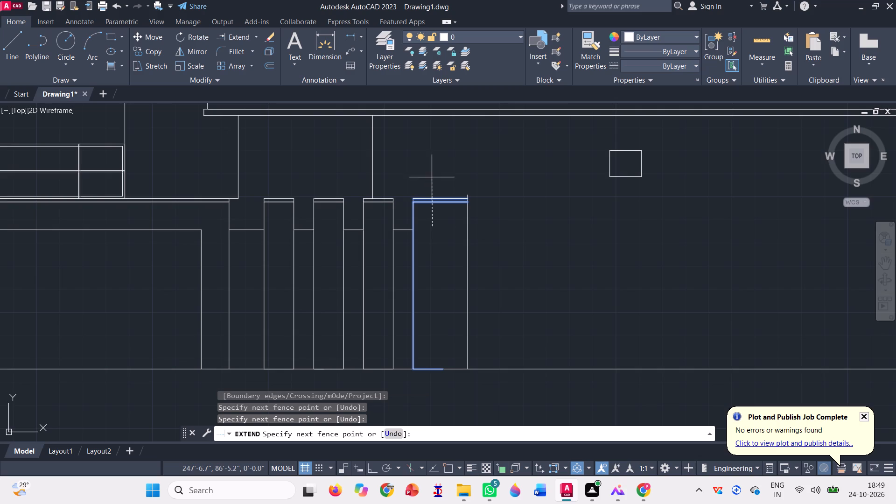
{"action": "left_click", "coordinate": [435, 185]}
{"action": "key", "text": "space"}
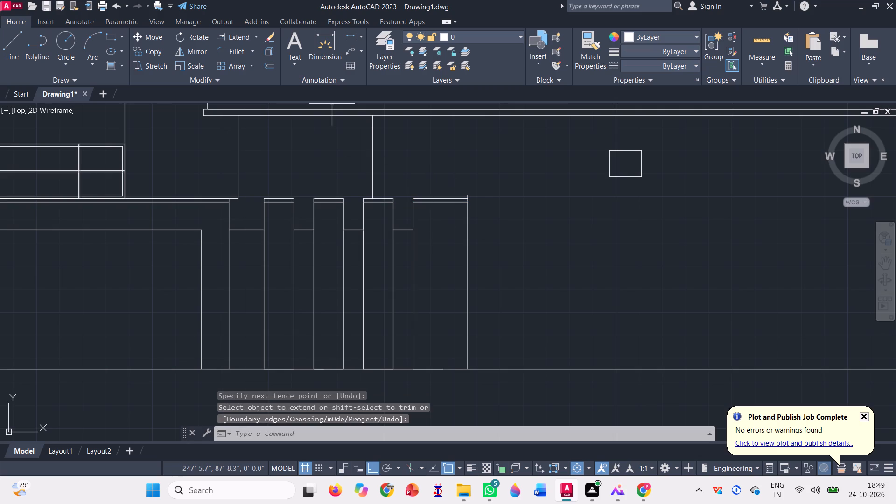
Trim the short stub of the new vertical line that projects above the fourth upright's cap.
{"action": "left_click", "coordinate": [259, 37]}
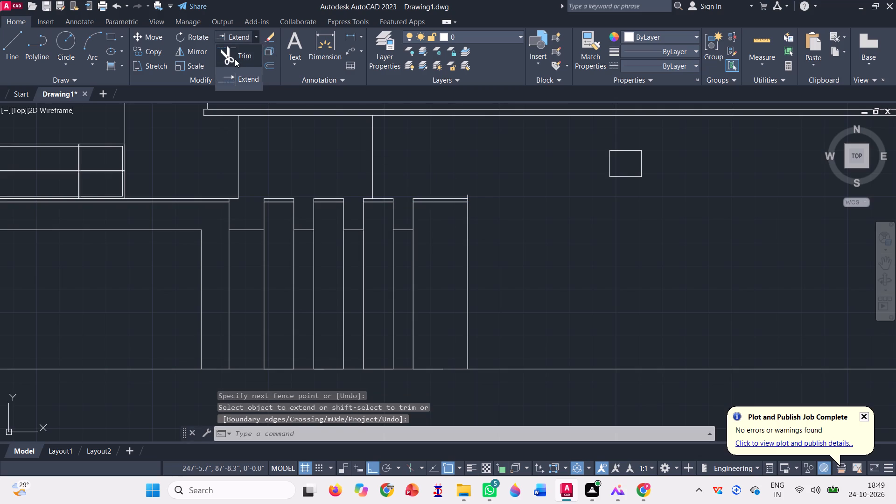
{"action": "left_click", "coordinate": [235, 59]}
{"action": "scroll", "coordinate": [461, 199], "scroll_direction": "up", "scroll_amount": 3}
{"action": "left_click", "coordinate": [493, 195]}
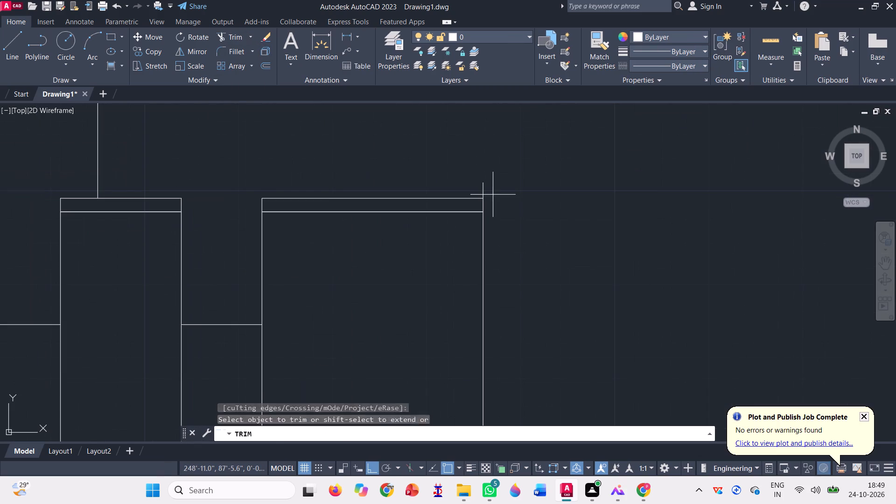
{"action": "left_click", "coordinate": [482, 187]}
{"action": "scroll", "coordinate": [442, 189], "scroll_direction": "down", "scroll_amount": 3}
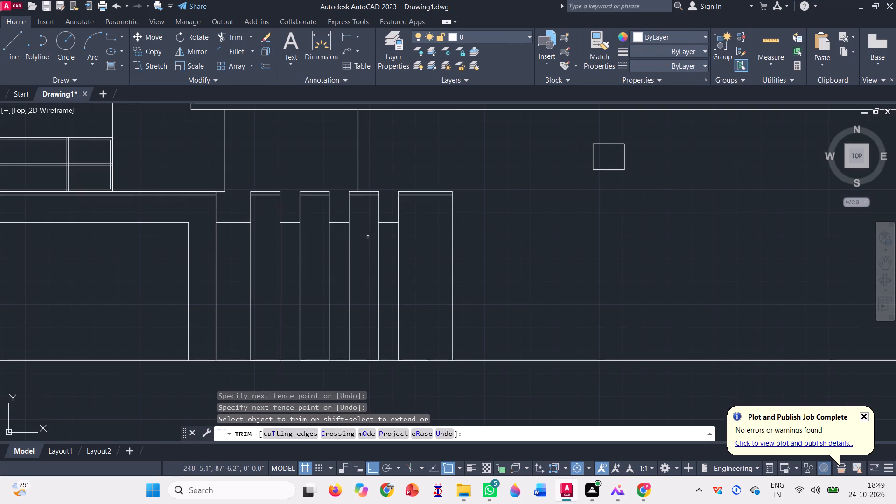
{"action": "key", "text": "space"}
{"action": "scroll", "coordinate": [372, 231], "scroll_direction": "down", "scroll_amount": 1}
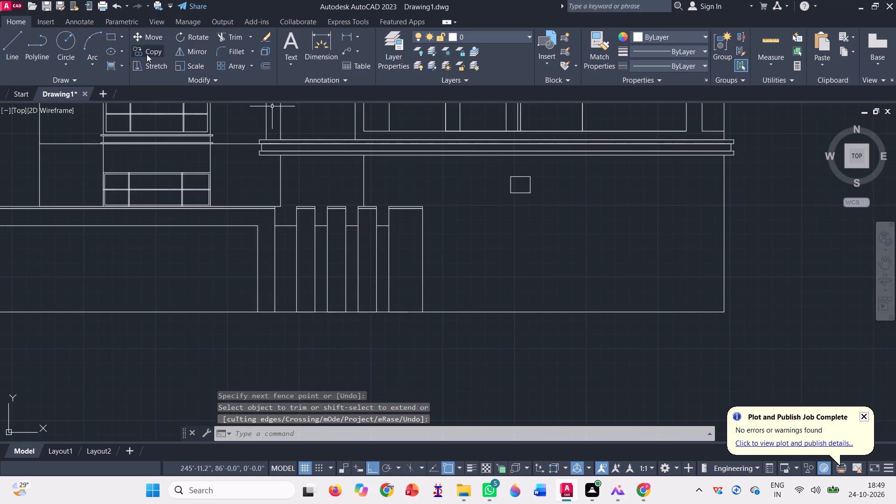
Draw an upright window rectangle below the balcony slab, overlapping the top right corner of the fourth upright.
{"action": "left_click", "coordinate": [109, 35]}
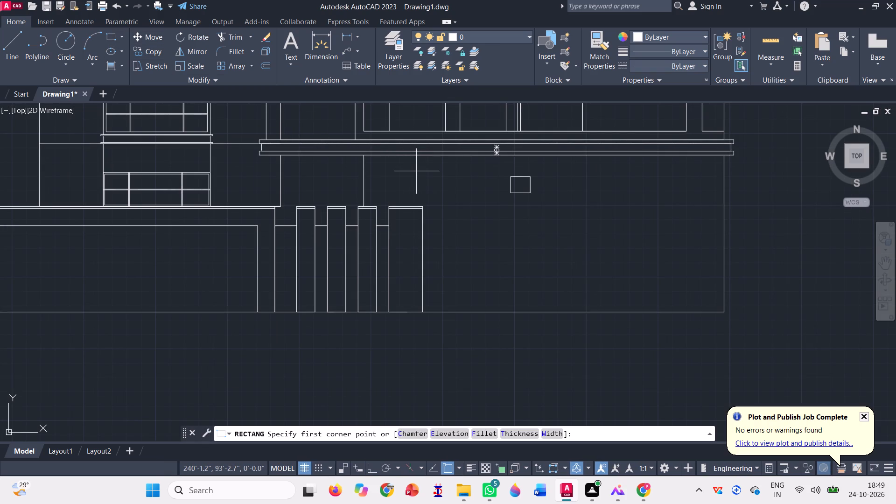
{"action": "left_click", "coordinate": [416, 166]}
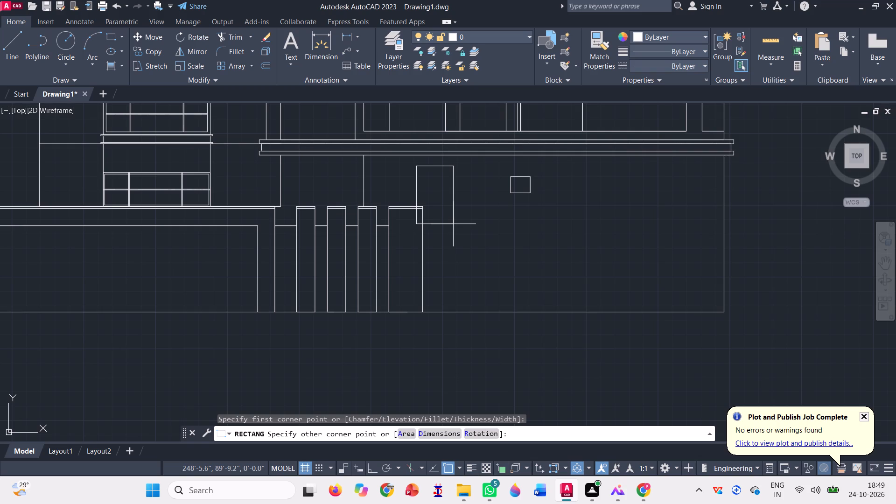
{"action": "left_click", "coordinate": [453, 223]}
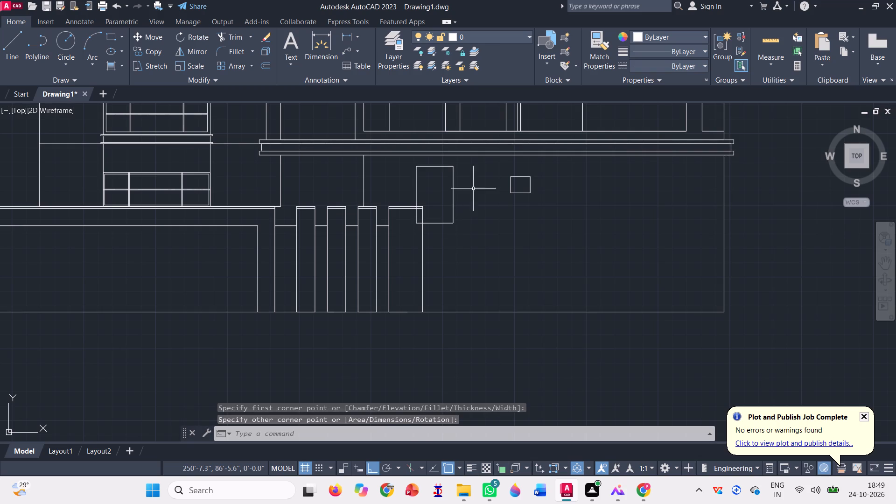
Offset the new window rectangle inward by 1" to form its frame.
{"action": "scroll", "coordinate": [444, 149], "scroll_direction": "up", "scroll_amount": 1}
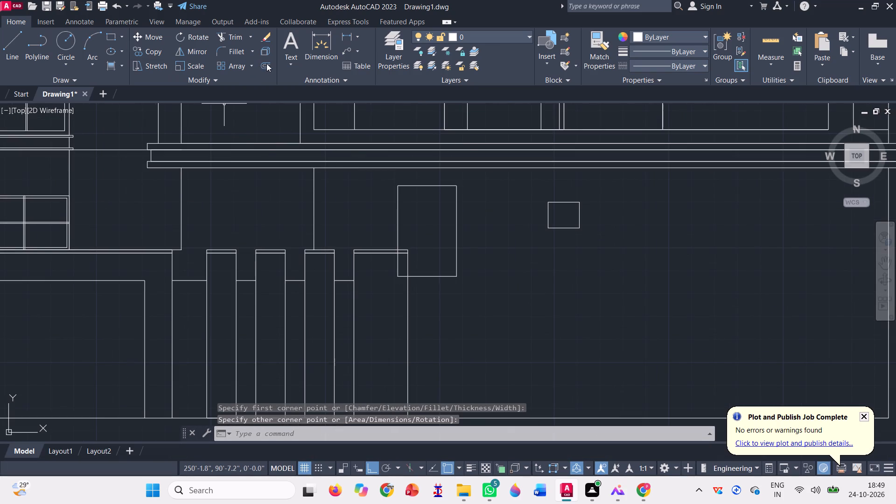
{"action": "left_click", "coordinate": [266, 63]}
{"action": "key", "text": "space"}
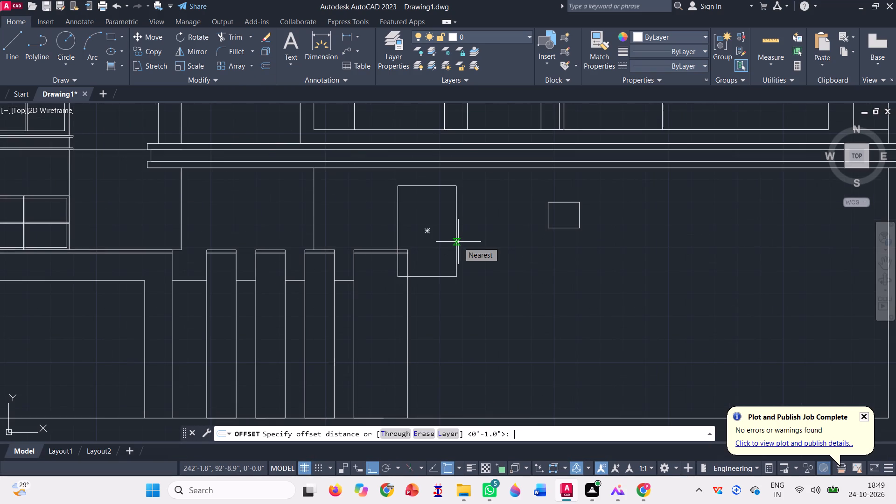
{"action": "left_click", "coordinate": [398, 199]}
{"action": "left_click", "coordinate": [410, 210]}
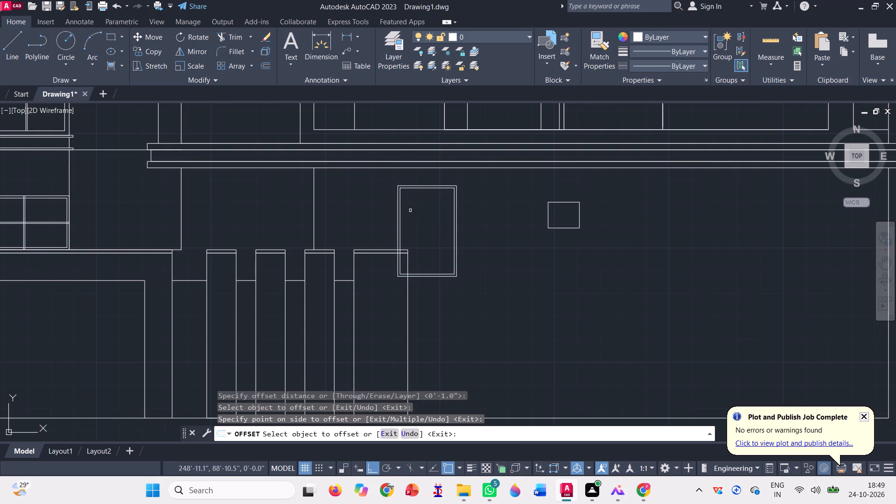
{"action": "key", "text": "space"}
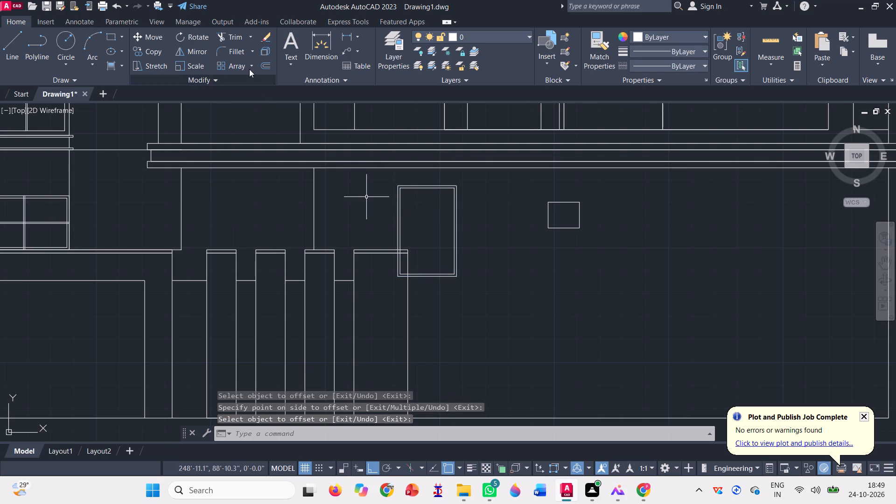
Trim the parts of the double window frame that fall inside the fourth upright and its cap band.
{"action": "left_click", "coordinate": [223, 38]}
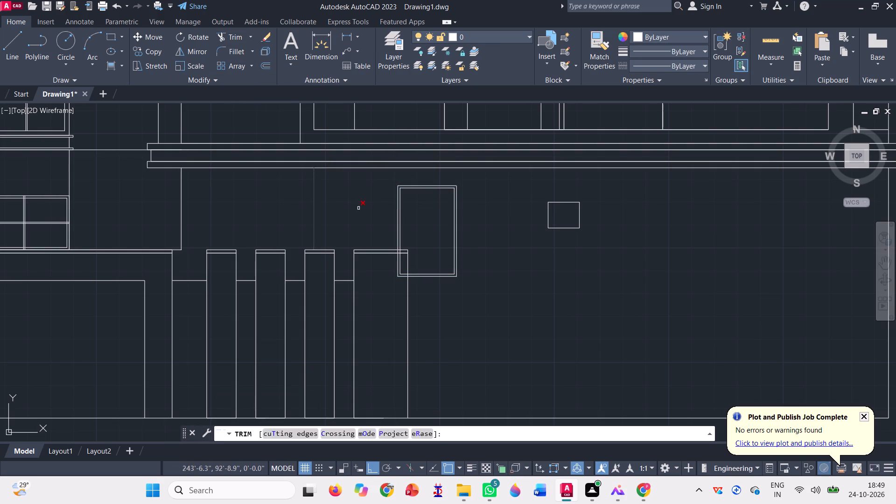
{"action": "scroll", "coordinate": [386, 272], "scroll_direction": "up", "scroll_amount": 3}
{"action": "left_click", "coordinate": [446, 237]}
{"action": "left_click", "coordinate": [400, 238]}
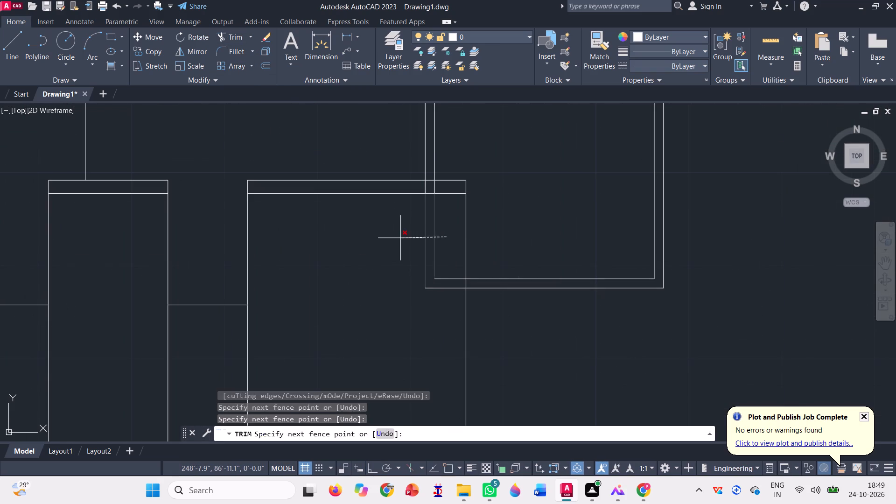
{"action": "left_click", "coordinate": [449, 267]}
{"action": "left_click", "coordinate": [452, 318]}
{"action": "scroll", "coordinate": [406, 172], "scroll_direction": "up", "scroll_amount": 3}
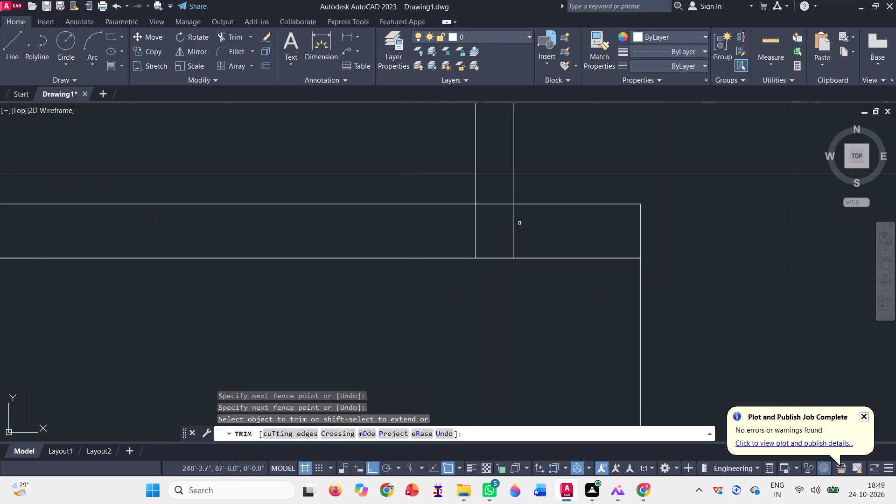
{"action": "left_click", "coordinate": [547, 235]}
{"action": "left_click", "coordinate": [446, 236]}
{"action": "scroll", "coordinate": [425, 245], "scroll_direction": "down", "scroll_amount": 5}
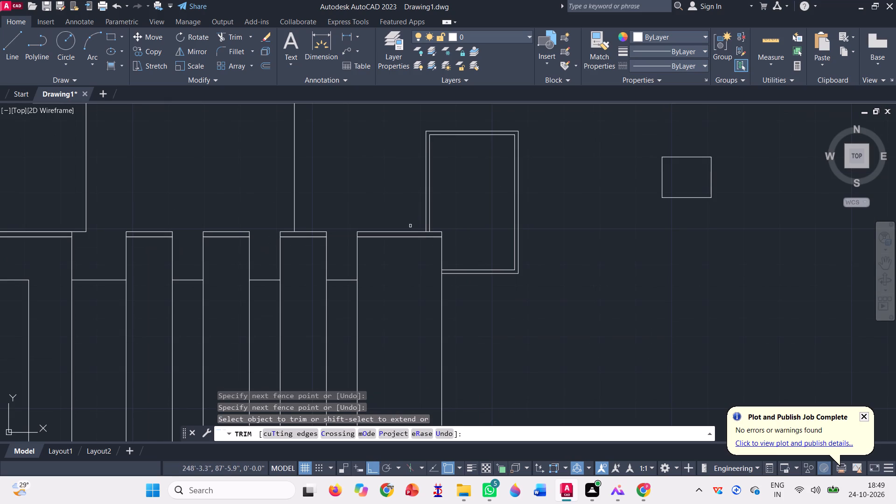
{"action": "key", "text": "space"}
With ortho off, draw a gently sloped line leftward from the ground floor's bottom right corner, continued straight up to the balcony slab's underside.
{"action": "scroll", "coordinate": [381, 216], "scroll_direction": "down", "scroll_amount": 2}
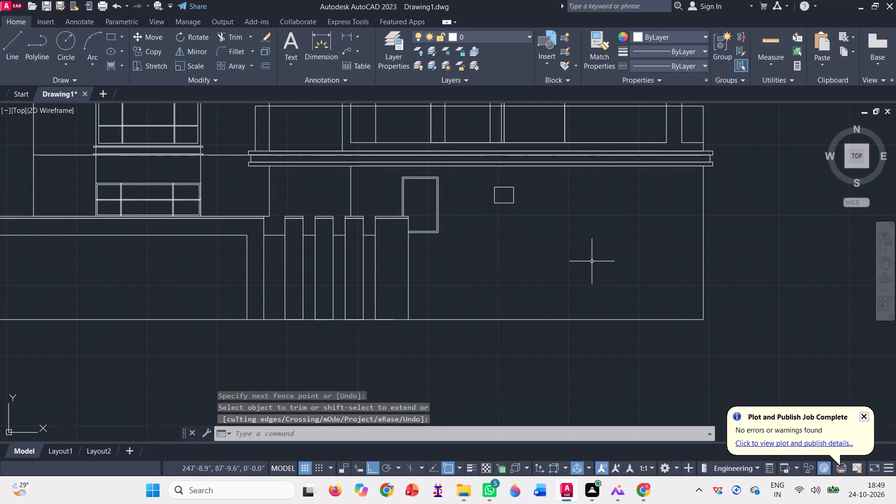
{"action": "left_click", "coordinate": [107, 35]}
{"action": "key", "text": "Escape"}
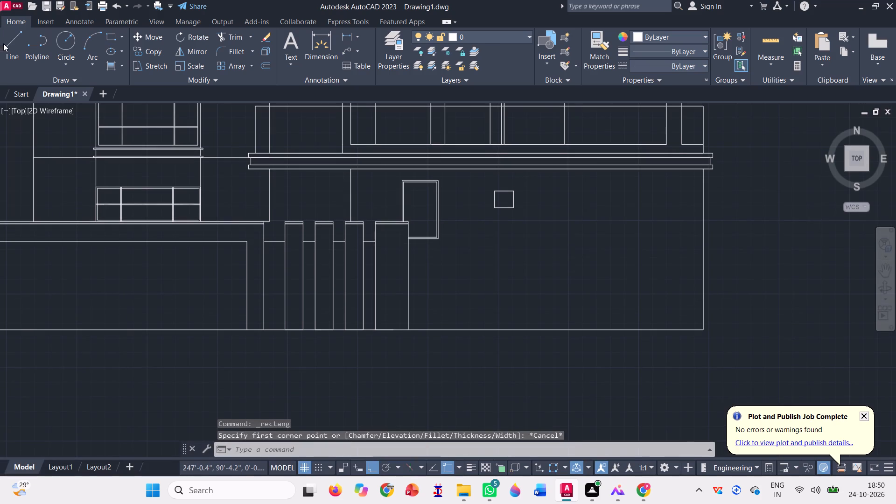
{"action": "left_click", "coordinate": [10, 47]}
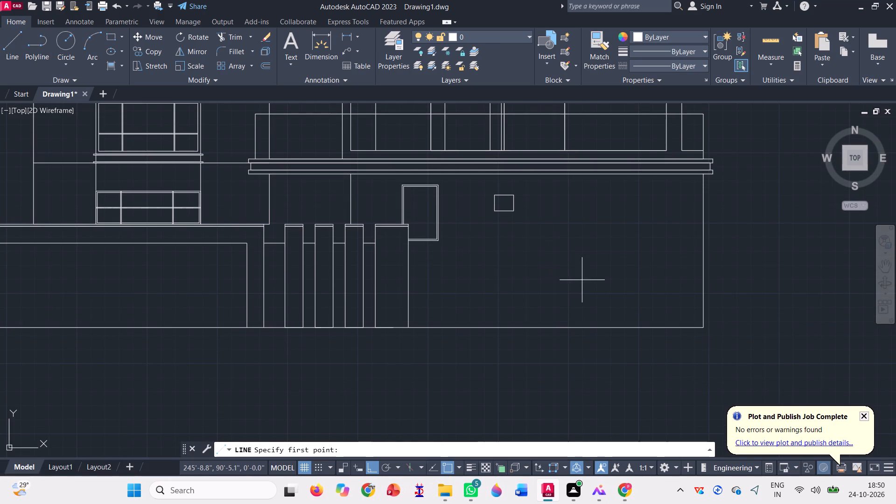
{"action": "left_click", "coordinate": [701, 328]}
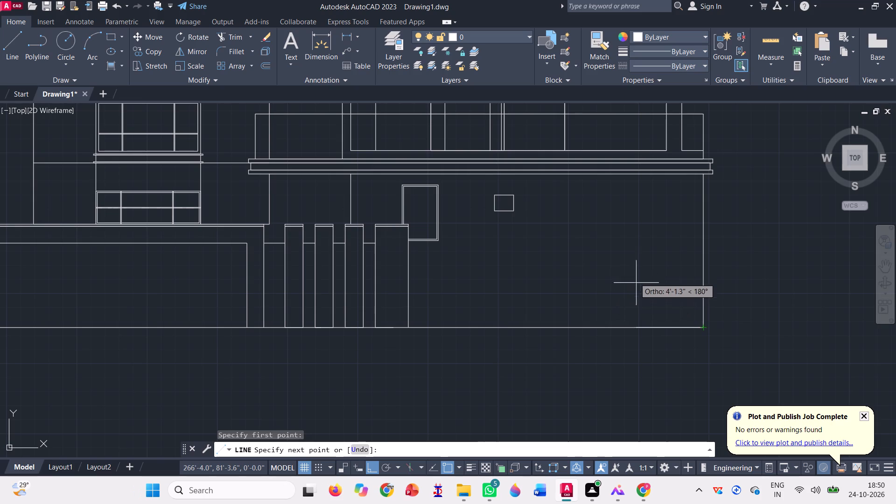
{"action": "key", "text": "F8"}
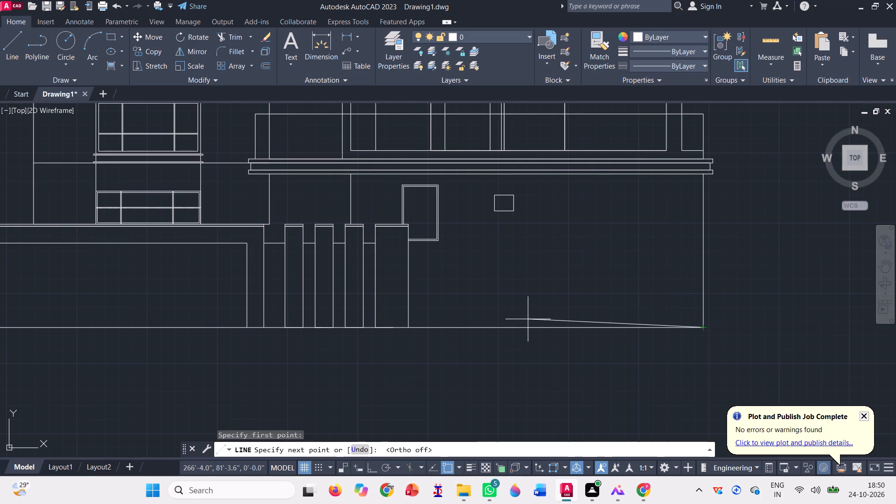
{"action": "left_click", "coordinate": [609, 316]}
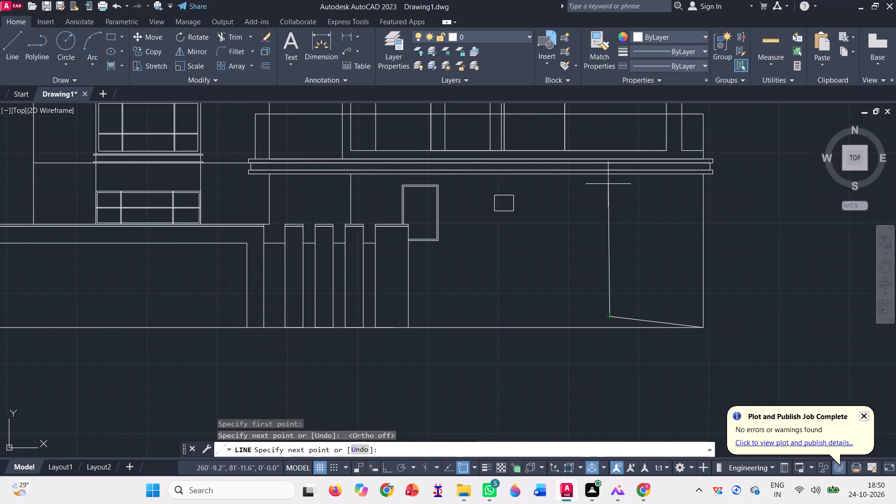
{"action": "left_click", "coordinate": [607, 173]}
{"action": "key", "text": "space"}
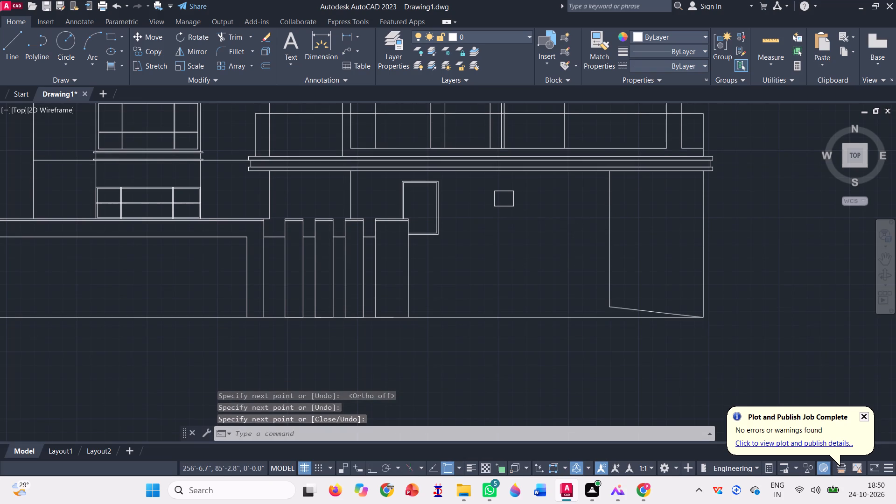
Draw connected lines with ortho on from the sloped base line up to the slab's underside, left along it, and back down to the slope.
{"action": "key", "text": "l"}
{"action": "key", "text": "Return"}
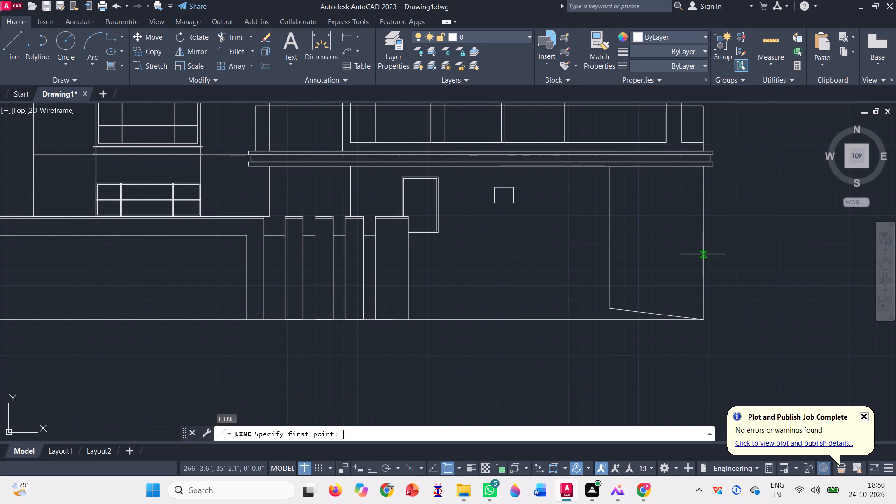
{"action": "left_click", "coordinate": [682, 316]}
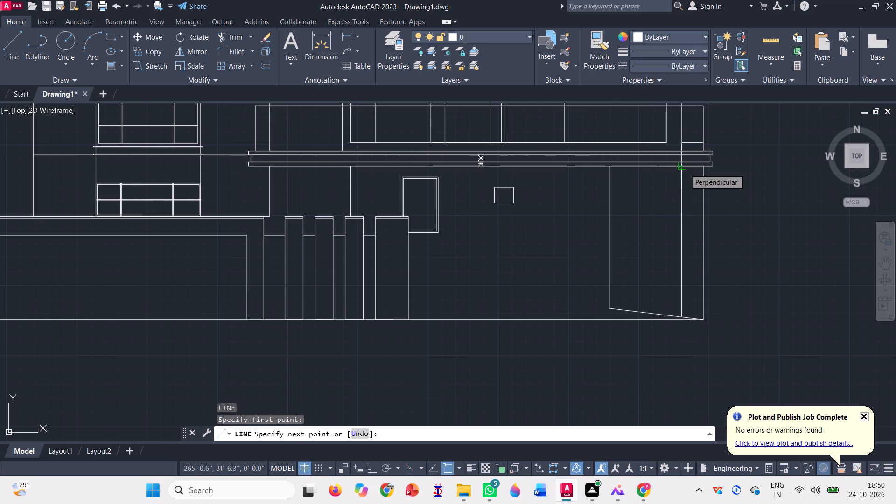
{"action": "key", "text": "F8"}
{"action": "left_click", "coordinate": [685, 168]}
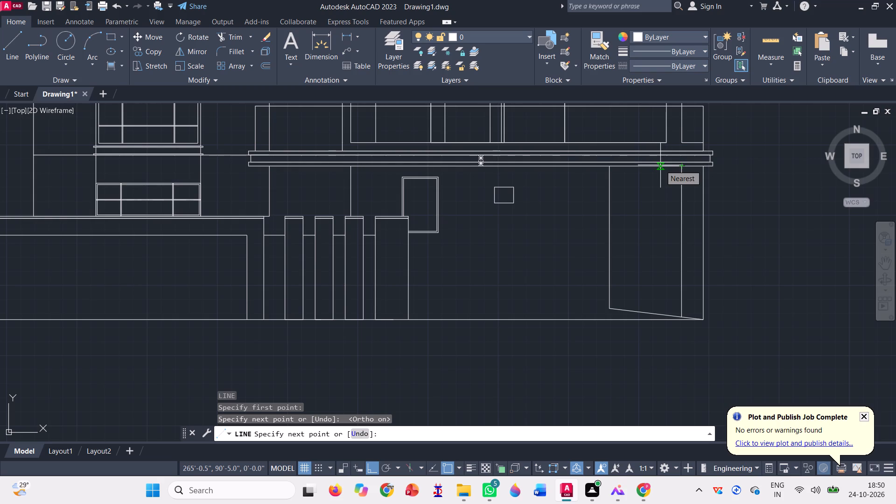
{"action": "left_click", "coordinate": [663, 167]}
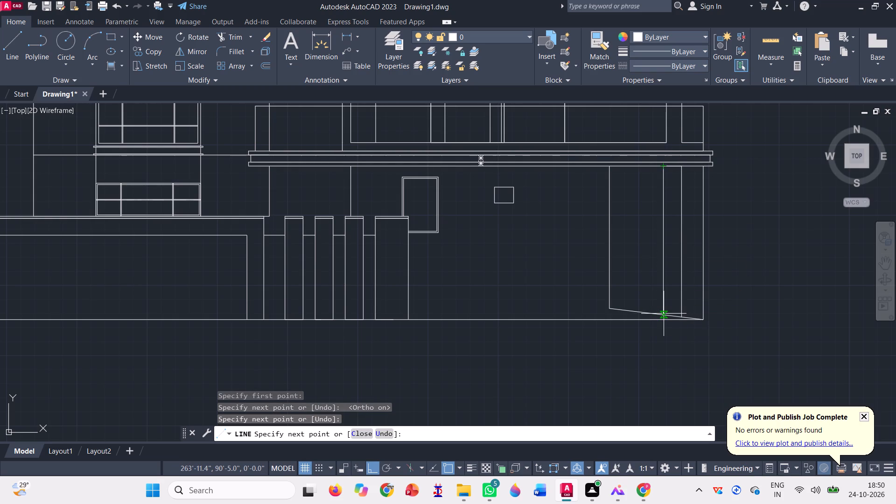
{"action": "left_click", "coordinate": [664, 314]}
{"action": "key", "text": "space"}
Draw a horizontal floor line from the sloped line's upper end to the fourth upright's right edge.
{"action": "scroll", "coordinate": [578, 300], "scroll_direction": "down", "scroll_amount": 1}
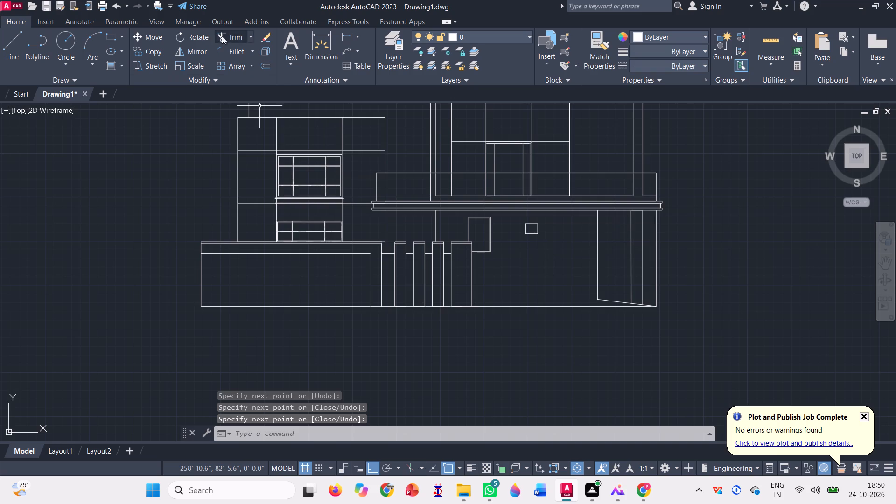
{"action": "scroll", "coordinate": [486, 279], "scroll_direction": "down", "scroll_amount": 1}
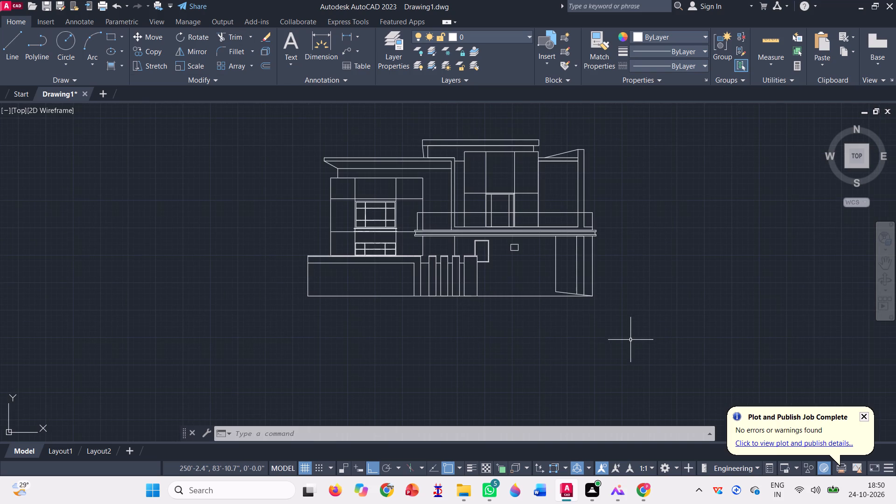
{"action": "key", "text": "l"}
{"action": "key", "text": "Return"}
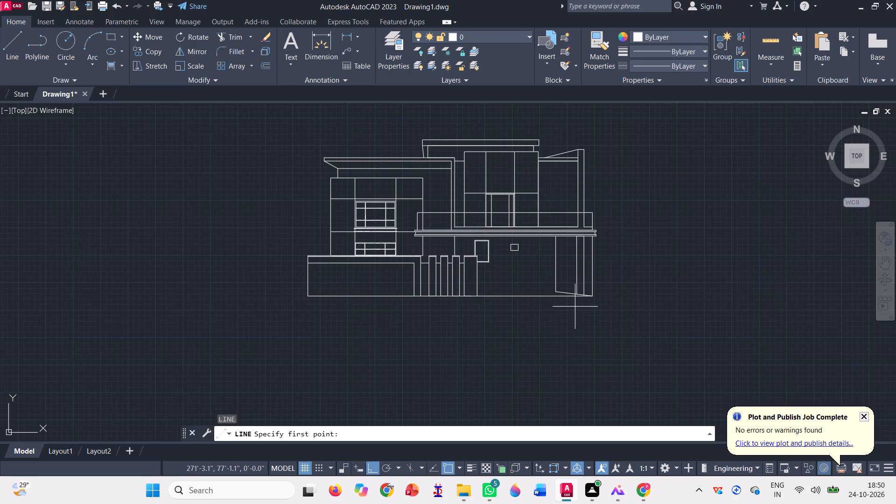
{"action": "scroll", "coordinate": [555, 286], "scroll_direction": "up", "scroll_amount": 2}
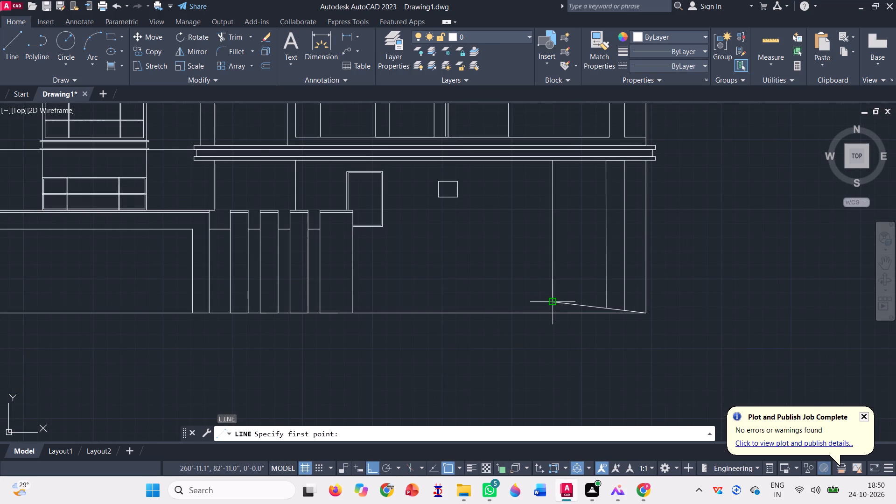
{"action": "left_click", "coordinate": [555, 301]}
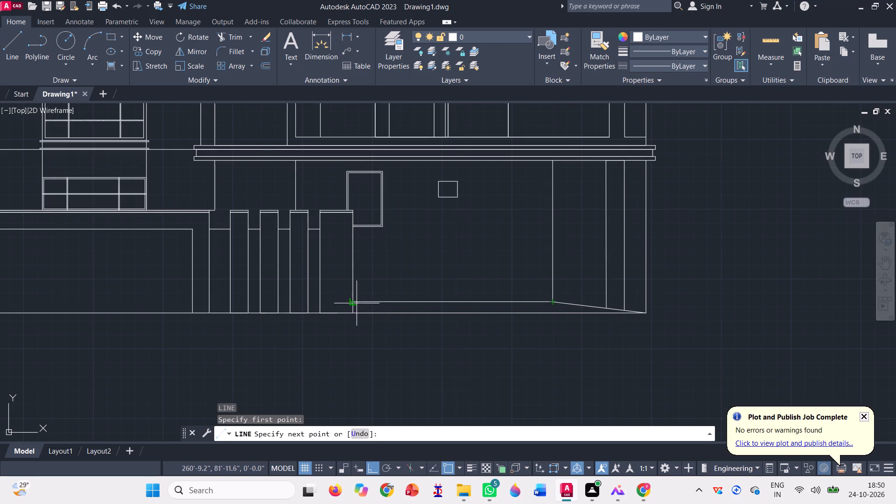
{"action": "left_click", "coordinate": [352, 305]}
{"action": "key", "text": "space"}
{"action": "scroll", "coordinate": [402, 341], "scroll_direction": "down", "scroll_amount": 1}
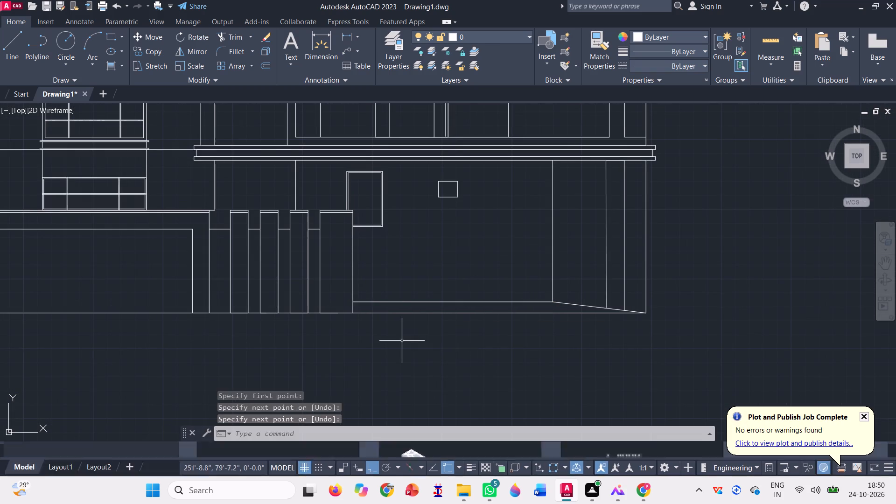
{"action": "scroll", "coordinate": [402, 341], "scroll_direction": "down", "scroll_amount": 1}
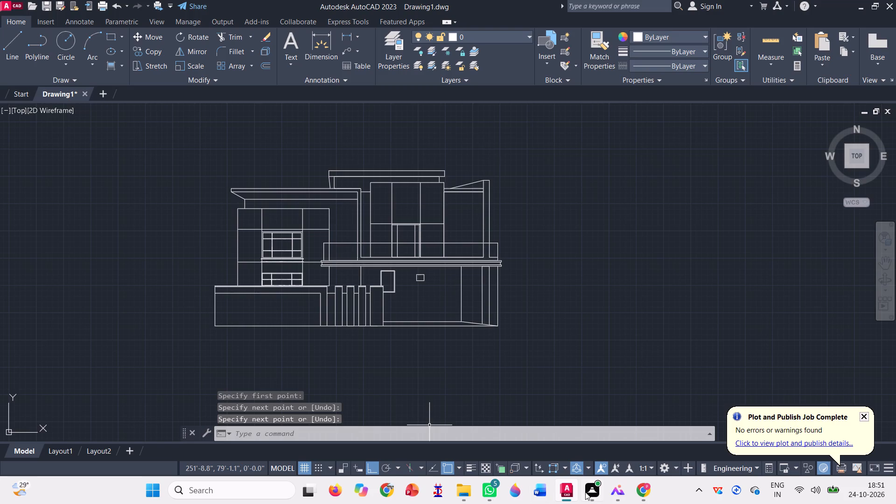
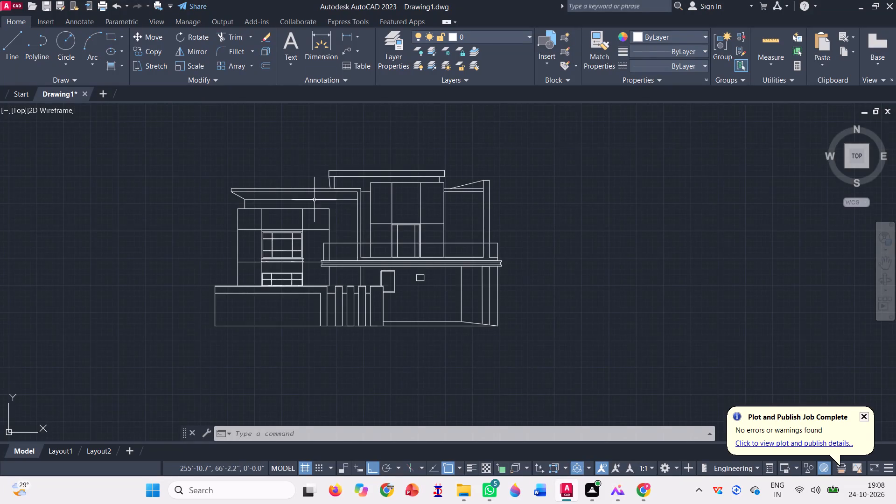
Offset the small square opening beneath the balcony slab 1" inward to form a double window frame.
{"action": "scroll", "coordinate": [279, 157], "scroll_direction": "up", "scroll_amount": 1}
{"action": "scroll", "coordinate": [279, 191], "scroll_direction": "down", "scroll_amount": 1}
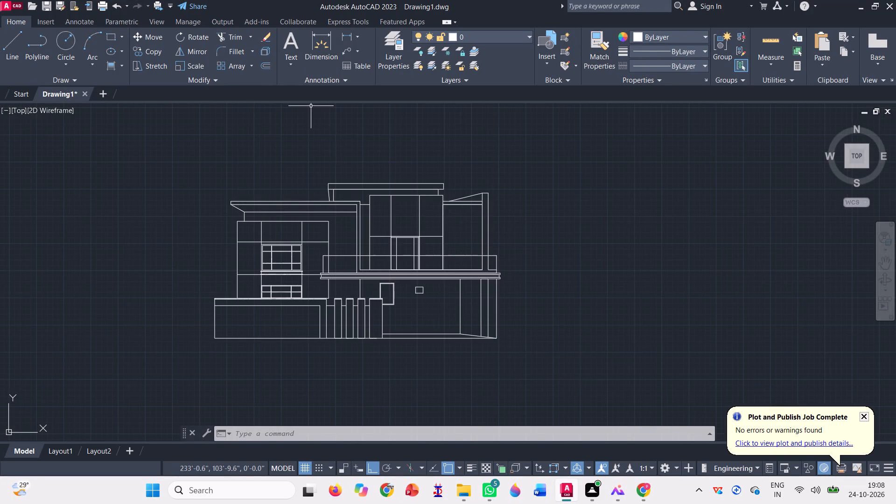
{"action": "left_click", "coordinate": [260, 66]}
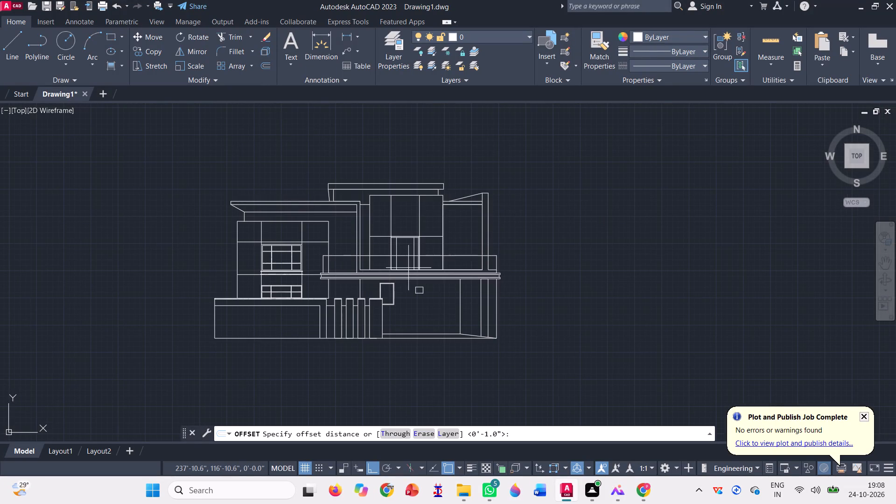
{"action": "scroll", "coordinate": [457, 303], "scroll_direction": "up", "scroll_amount": 2}
{"action": "scroll", "coordinate": [354, 267], "scroll_direction": "up", "scroll_amount": 2}
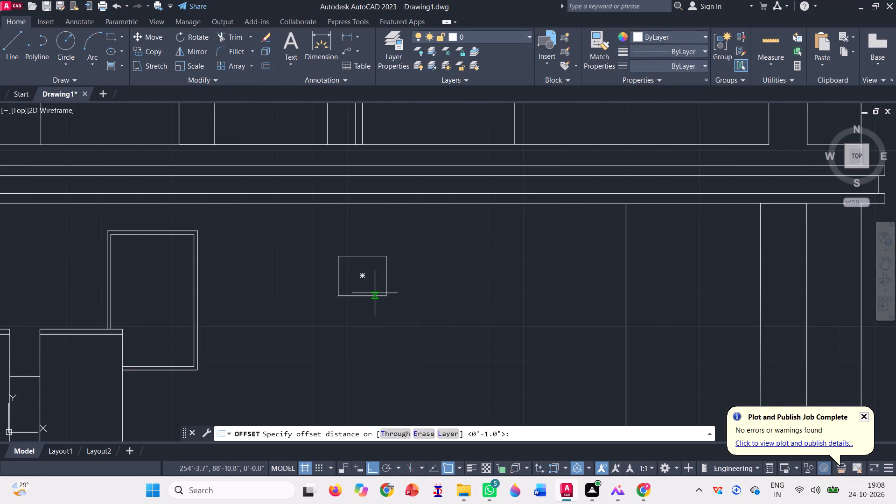
{"action": "key", "text": "space"}
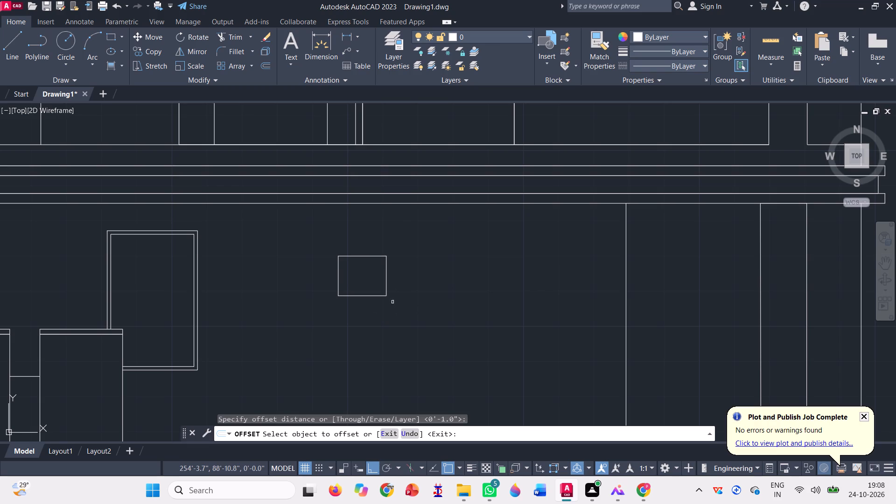
{"action": "left_click", "coordinate": [384, 296]}
{"action": "left_click", "coordinate": [370, 278]}
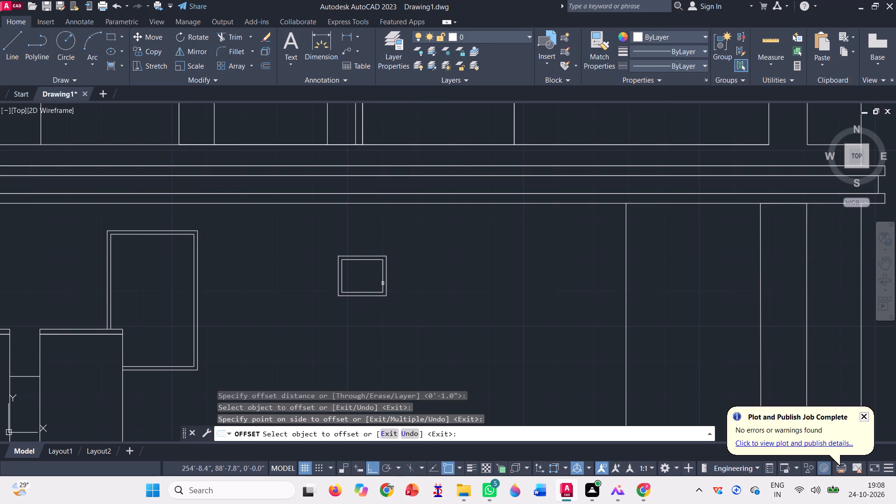
{"action": "scroll", "coordinate": [487, 310], "scroll_direction": "down", "scroll_amount": 2}
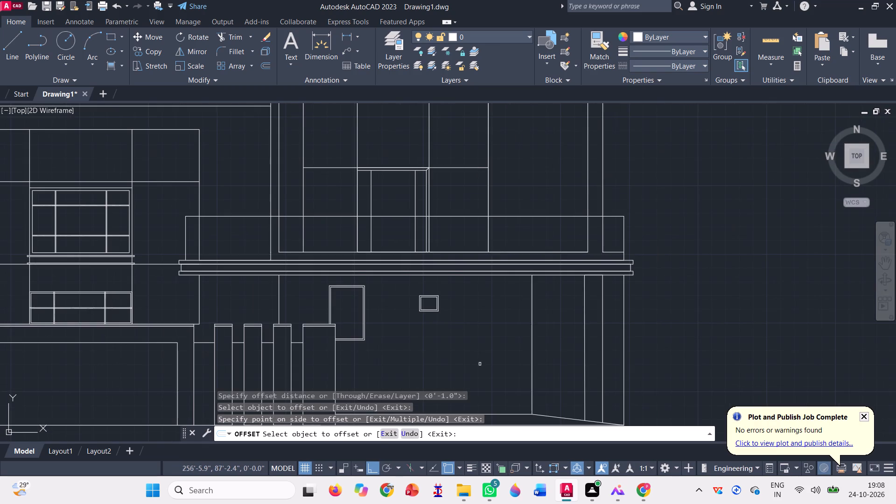
{"action": "scroll", "coordinate": [478, 365], "scroll_direction": "down", "scroll_amount": 2}
{"action": "key", "text": "space"}
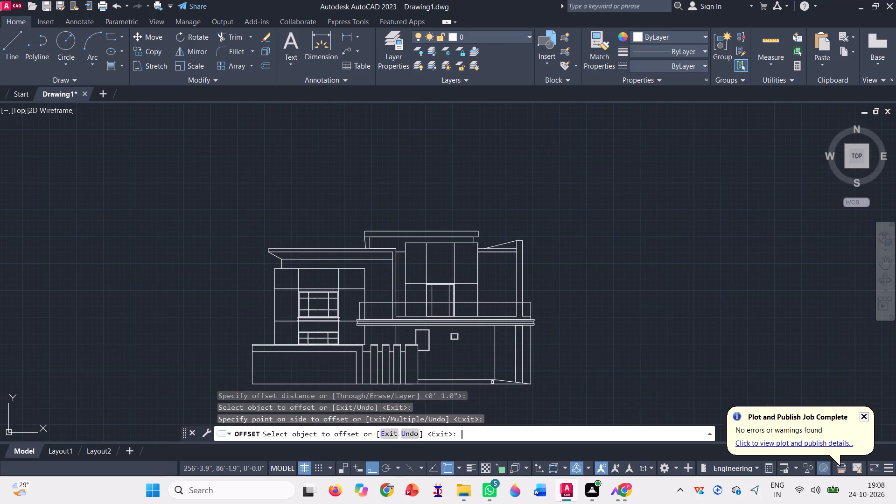
Draw connected lines across the recessed side wall at mid-height, from its innermost vertical edge to the second and third verticals.
{"action": "type", "text": "l"}
{"action": "key", "text": "Return"}
{"action": "scroll", "coordinate": [481, 350], "scroll_direction": "up", "scroll_amount": 1}
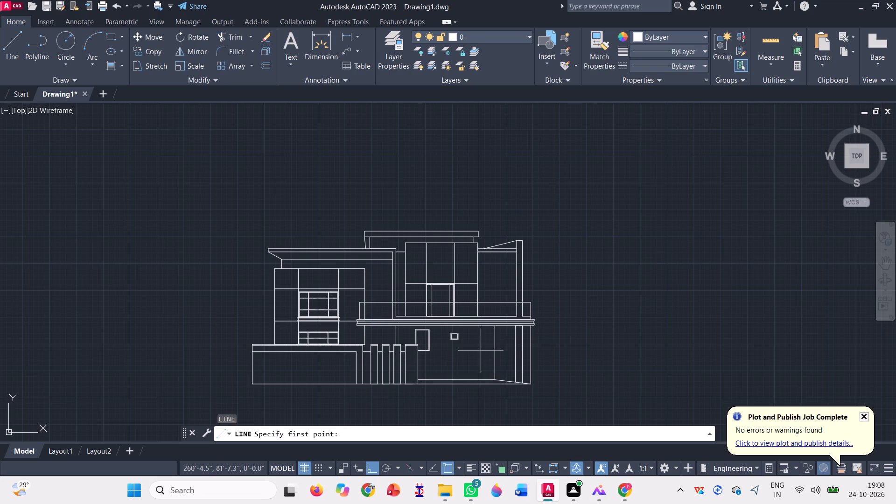
{"action": "scroll", "coordinate": [481, 350], "scroll_direction": "up", "scroll_amount": 1}
{"action": "scroll", "coordinate": [501, 363], "scroll_direction": "down", "scroll_amount": 1}
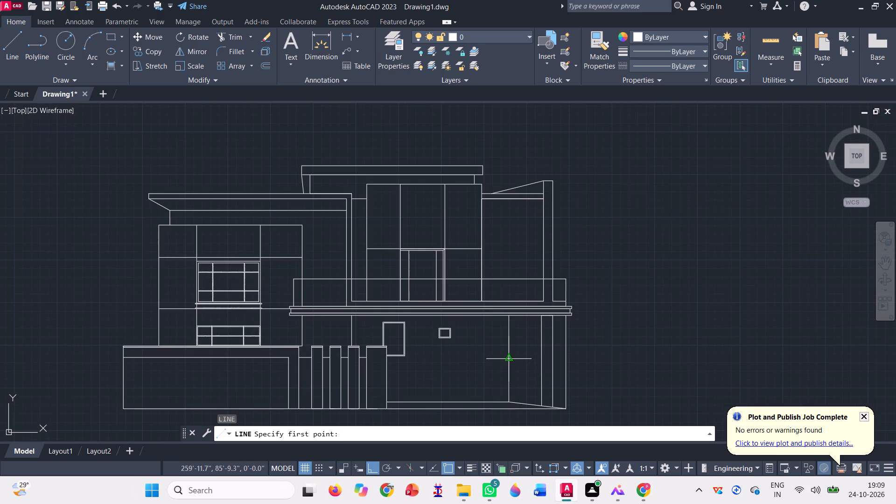
{"action": "left_click", "coordinate": [510, 355]}
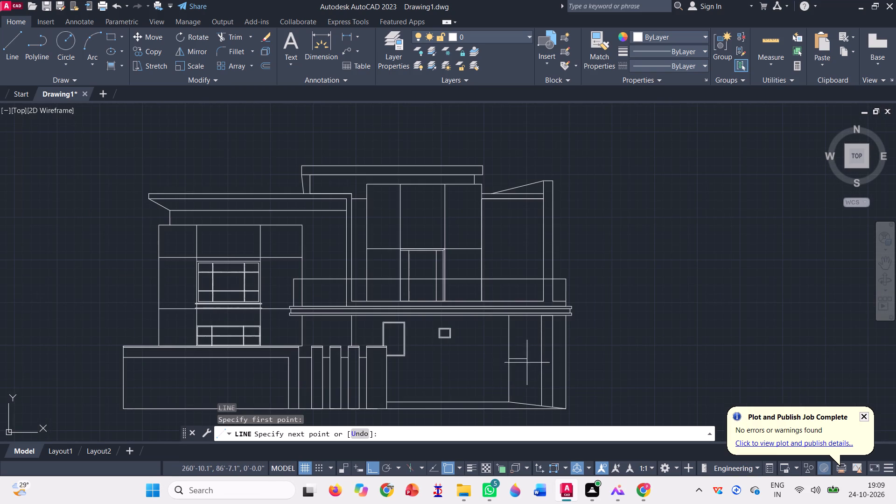
{"action": "left_click", "coordinate": [544, 358]}
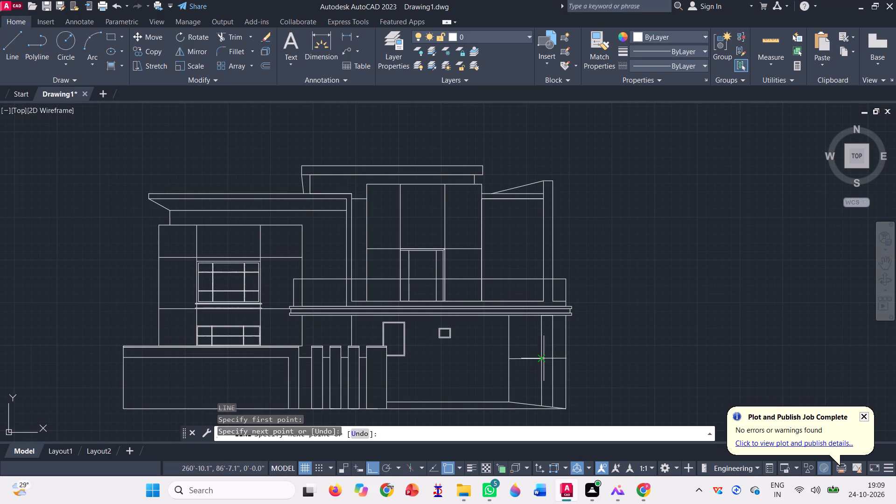
{"action": "scroll", "coordinate": [517, 363], "scroll_direction": "down", "scroll_amount": 1}
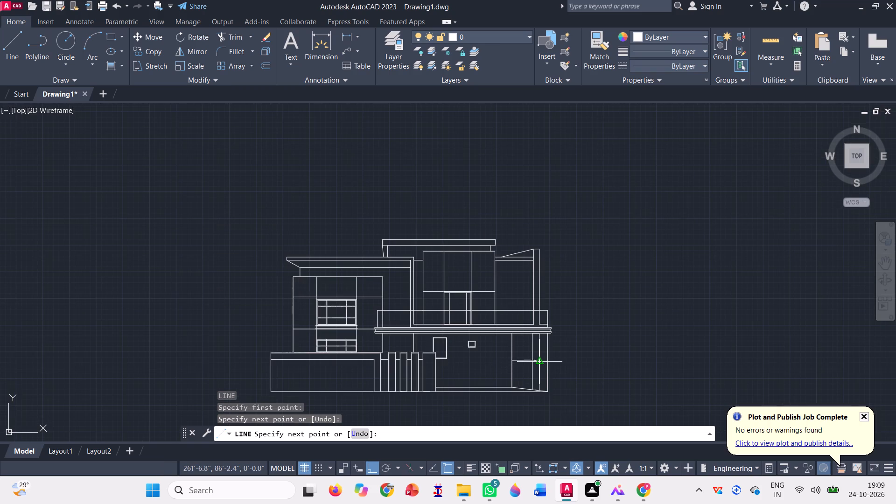
{"action": "left_click", "coordinate": [542, 363]}
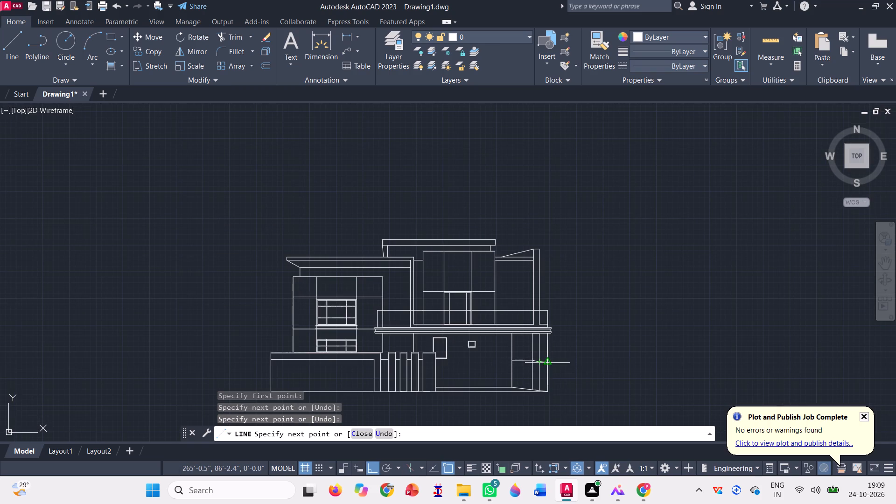
{"action": "scroll", "coordinate": [548, 364], "scroll_direction": "up", "scroll_amount": 1}
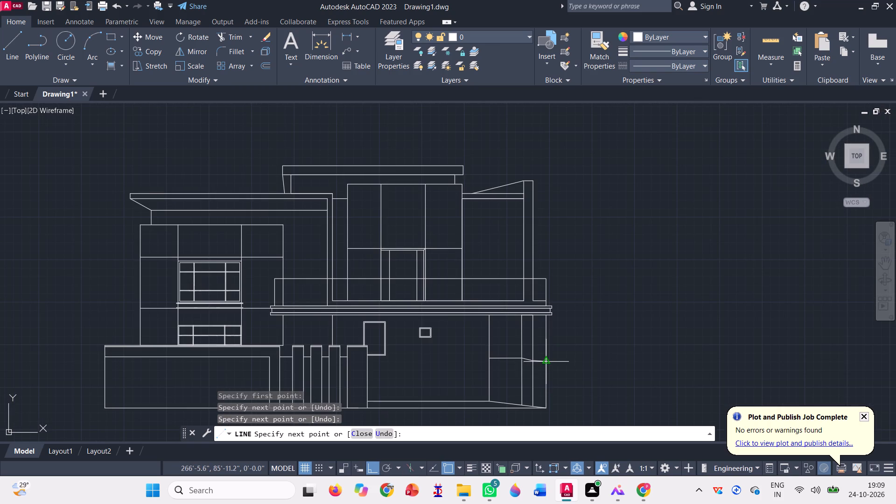
{"action": "key", "text": "space"}
Delete the short sloped segment between the second and third verticals of the recessed side wall.
{"action": "scroll", "coordinate": [545, 361], "scroll_direction": "up", "scroll_amount": 4}
{"action": "left_click", "coordinate": [436, 355]}
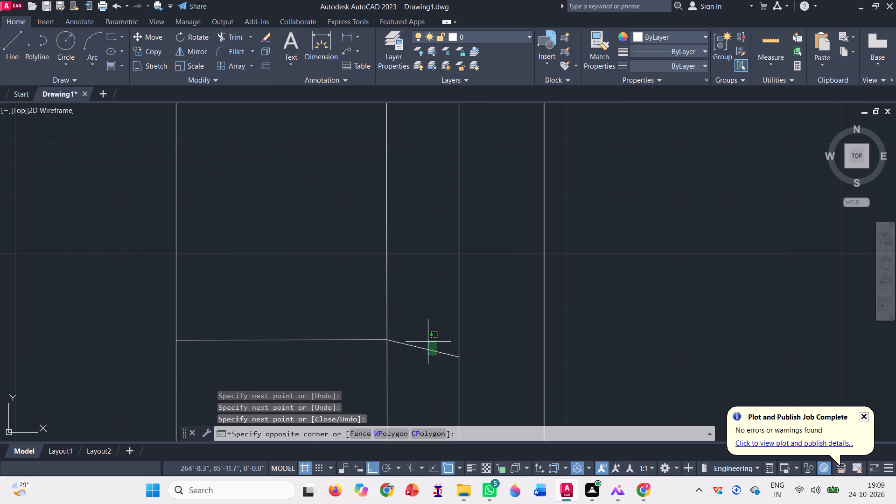
{"action": "left_click", "coordinate": [427, 340]}
{"action": "key", "text": "Delete"}
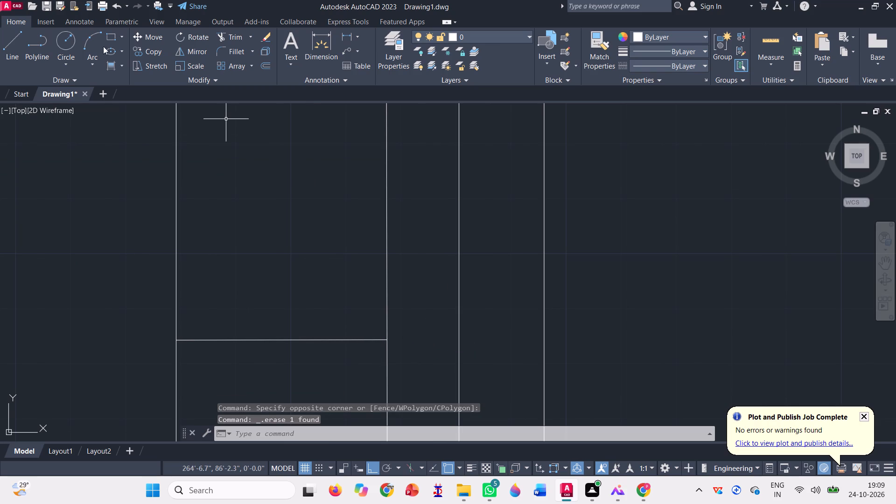
Draw a horizontal line about 4'-2.6" long from the mid-height line's end at the second vertical, outward past the building's outer edge.
{"action": "left_click", "coordinate": [15, 40]}
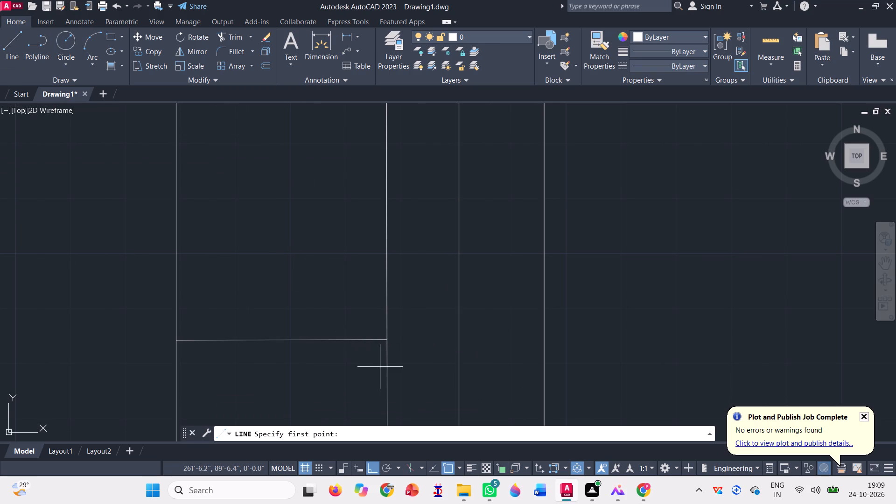
{"action": "left_click", "coordinate": [385, 339]}
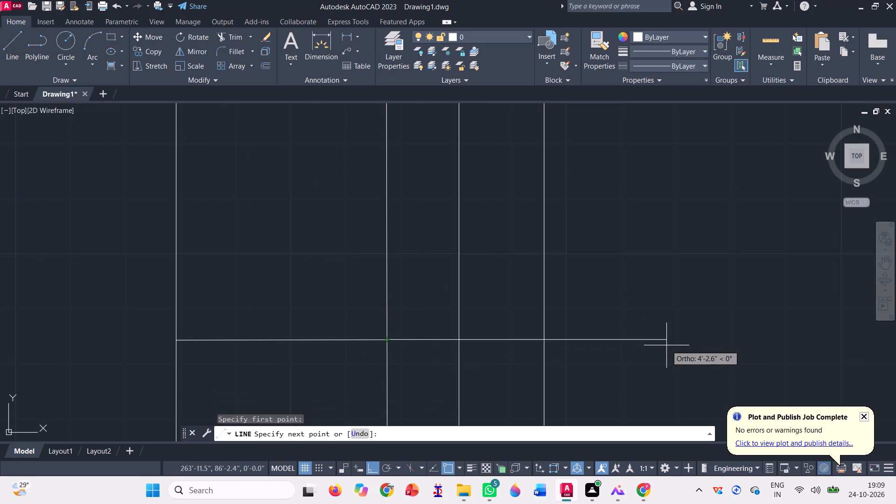
{"action": "left_click", "coordinate": [666, 345]}
{"action": "key", "text": "space"}
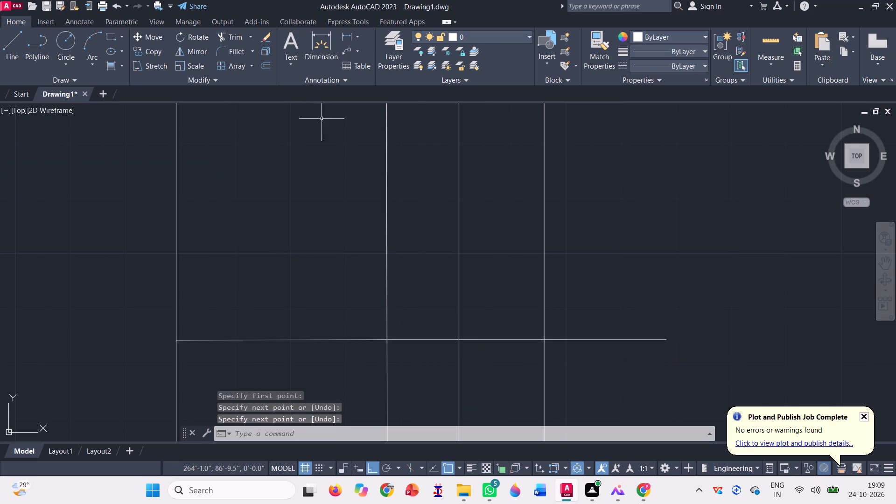
Trim the horizontal line between the side wall's second and third verticals and where it overruns the building's outer edge.
{"action": "left_click", "coordinate": [221, 36]}
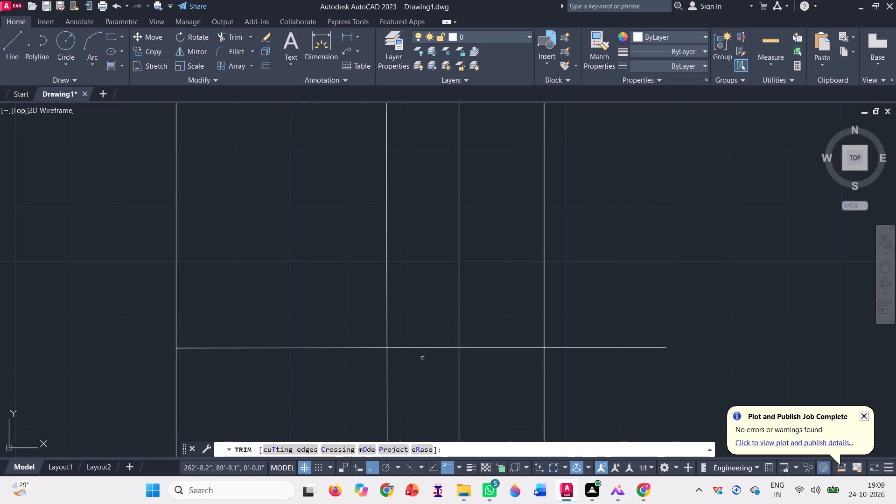
{"action": "left_click", "coordinate": [420, 355]}
{"action": "left_click", "coordinate": [430, 308]}
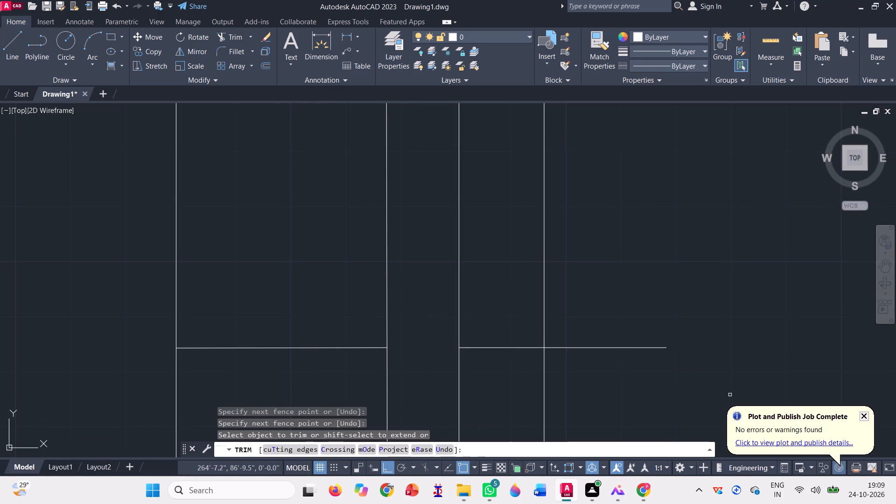
{"action": "left_click", "coordinate": [627, 346]}
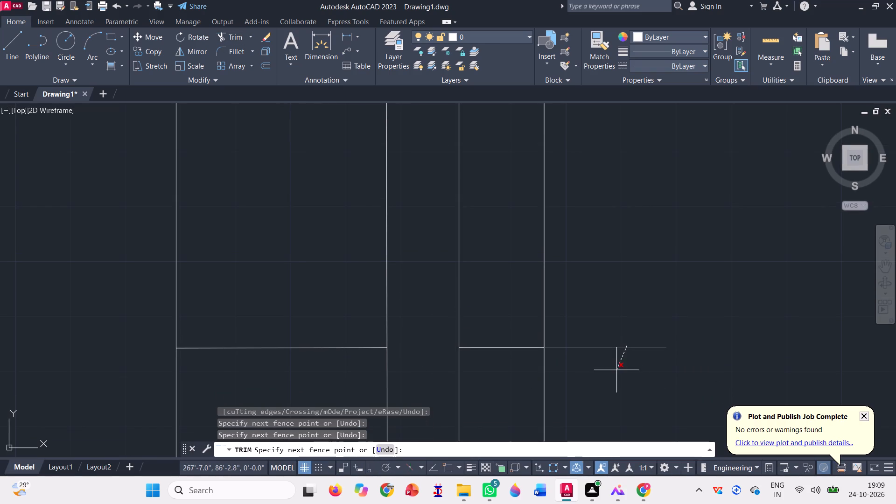
{"action": "left_click", "coordinate": [616, 370]}
{"action": "scroll", "coordinate": [616, 366], "scroll_direction": "down", "scroll_amount": 4}
{"action": "key", "text": "Escape"}
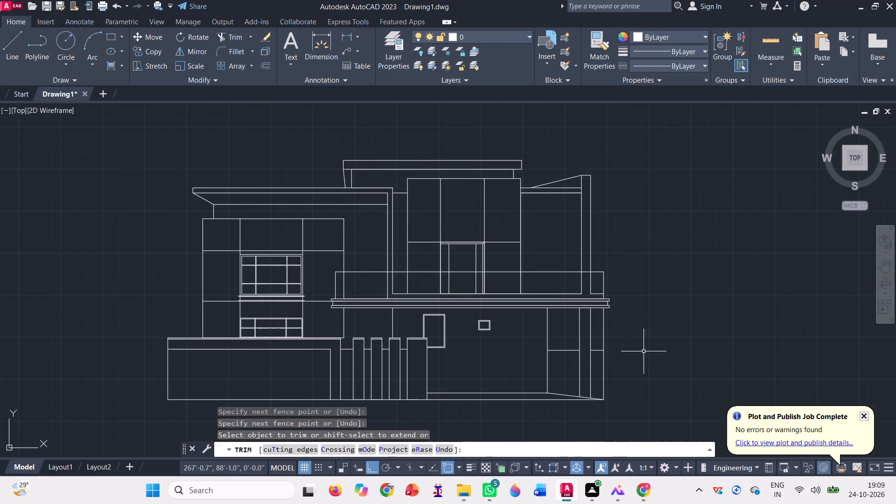
Copy the whole elevation twice from its bottom left corner, placing one copy on each side of the original.
{"action": "scroll", "coordinate": [541, 344], "scroll_direction": "down", "scroll_amount": 1}
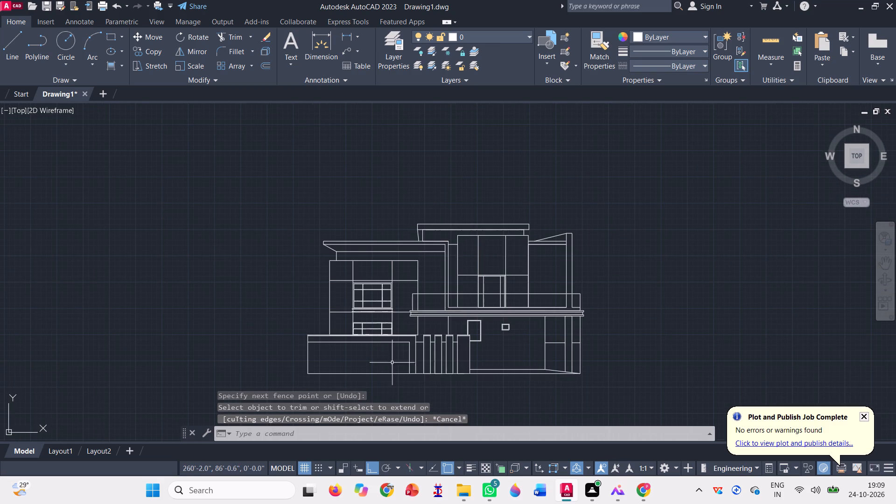
{"action": "left_click", "coordinate": [613, 380]}
{"action": "left_click", "coordinate": [265, 194]}
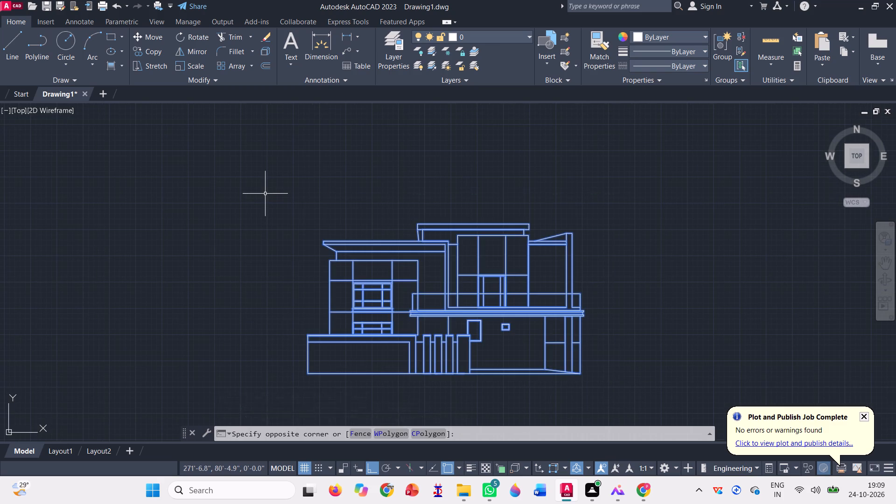
{"action": "type", "text": "co"}
{"action": "key", "text": "space"}
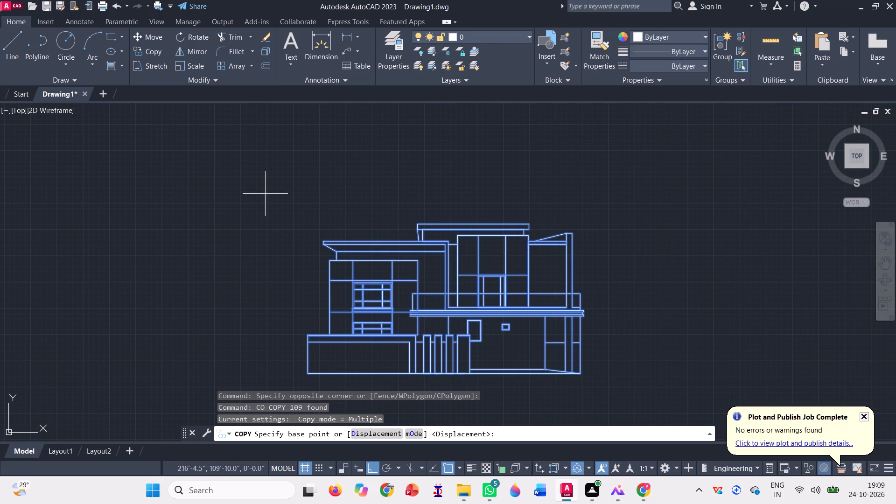
{"action": "left_click", "coordinate": [308, 374]}
{"action": "scroll", "coordinate": [252, 322], "scroll_direction": "down", "scroll_amount": 1}
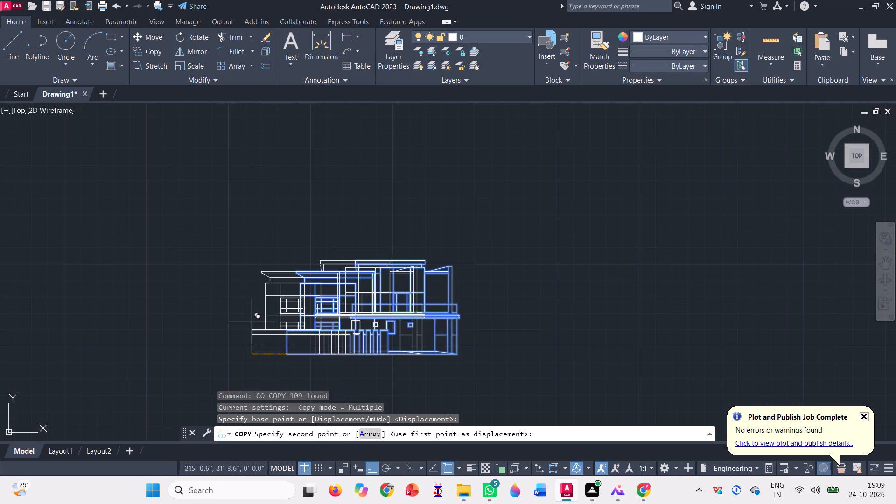
{"action": "left_click", "coordinate": [555, 358]}
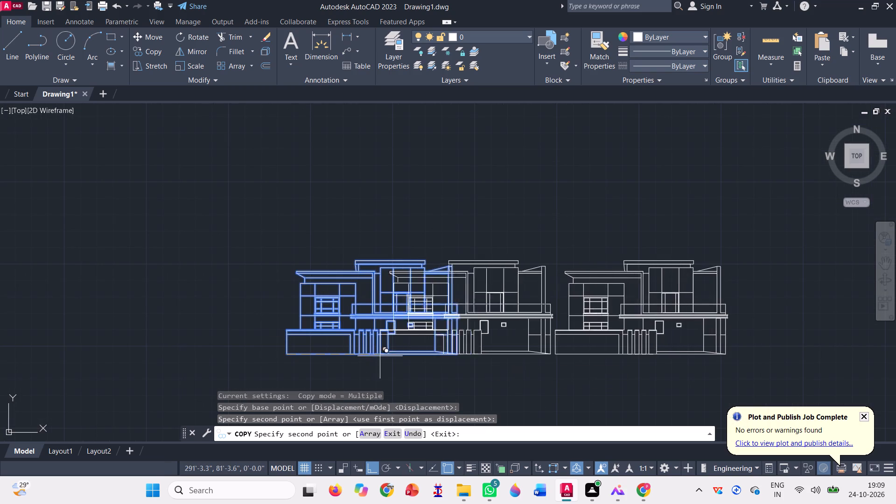
{"action": "scroll", "coordinate": [623, 353], "scroll_direction": "down", "scroll_amount": 1}
{"action": "left_click", "coordinate": [220, 338]}
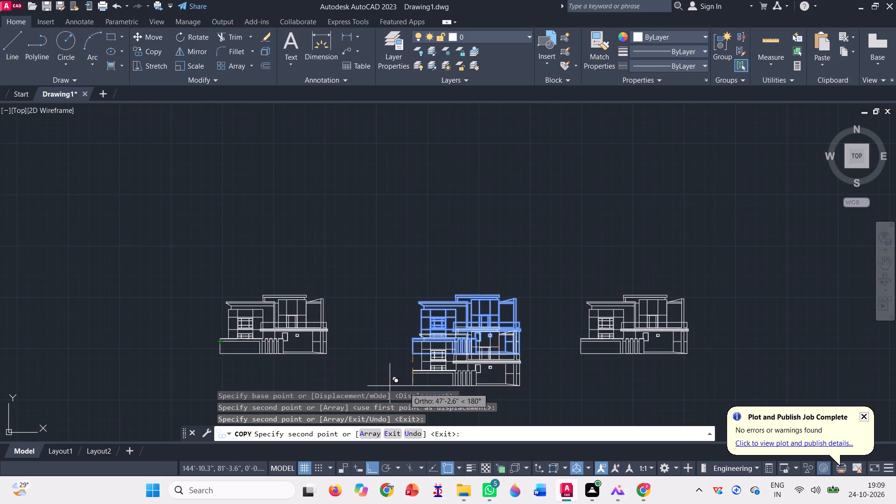
{"action": "key", "text": "Escape"}
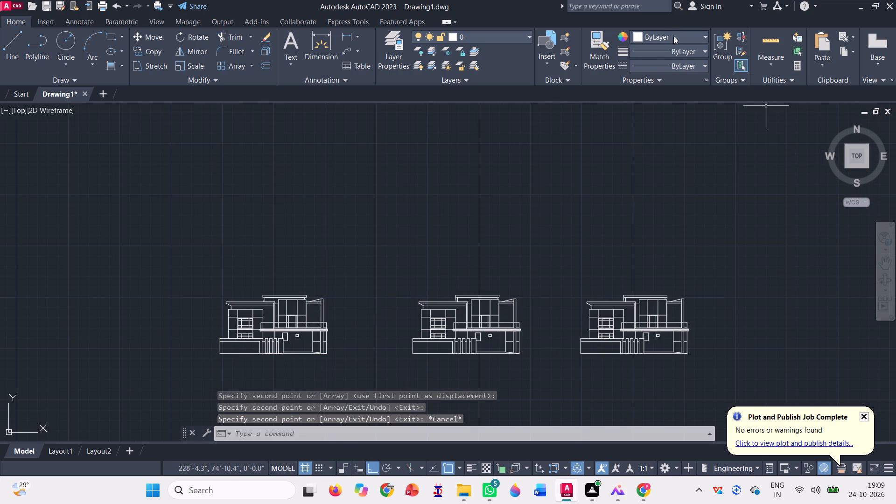
Set the colour of every object in the leftmost elevation copy to black (0,0,0).
{"action": "left_click", "coordinate": [342, 370]}
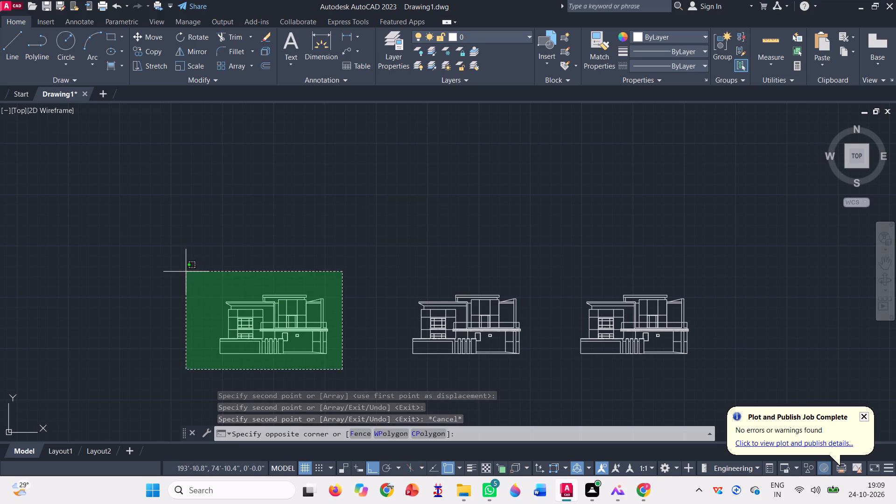
{"action": "left_click", "coordinate": [185, 267]}
{"action": "left_click", "coordinate": [704, 33]}
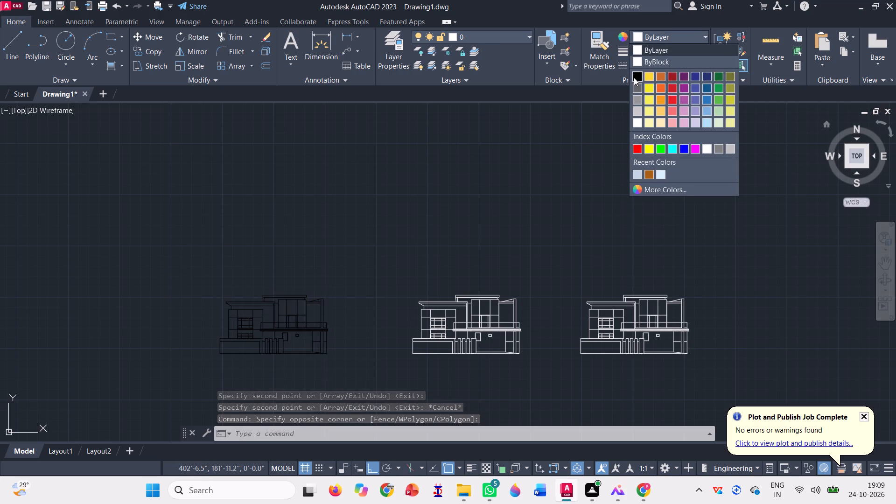
{"action": "left_click", "coordinate": [637, 75]}
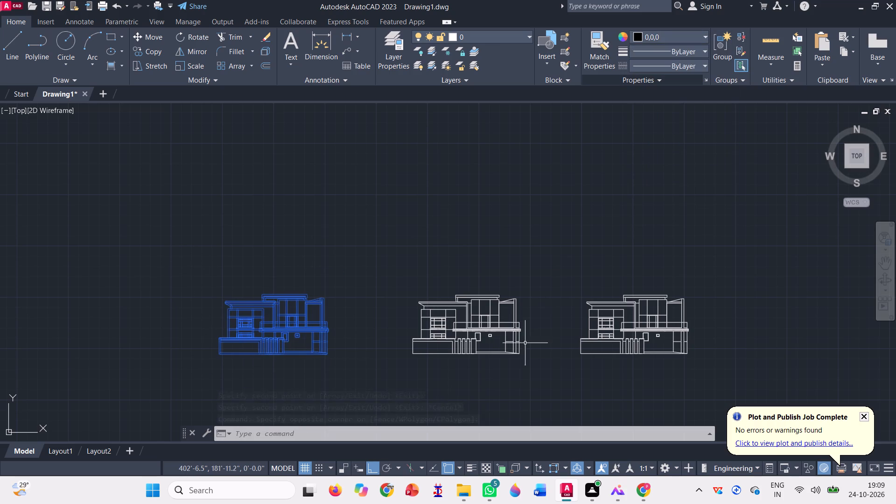
{"action": "key", "text": "Escape"}
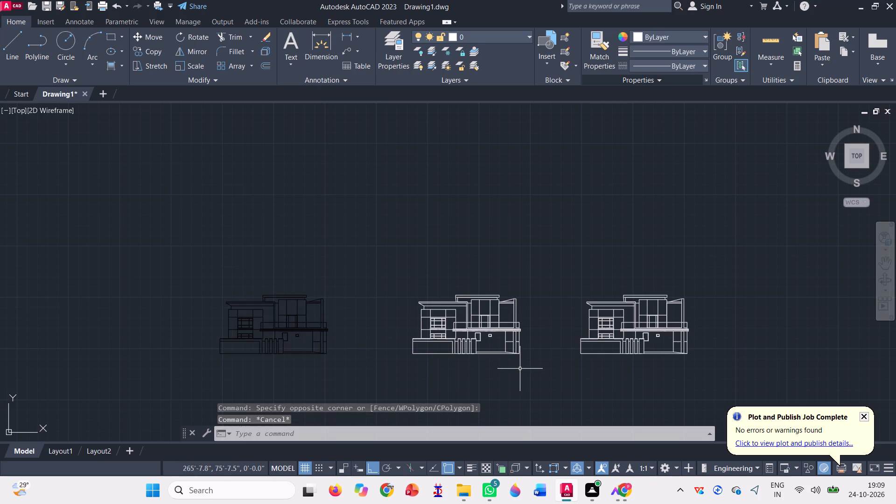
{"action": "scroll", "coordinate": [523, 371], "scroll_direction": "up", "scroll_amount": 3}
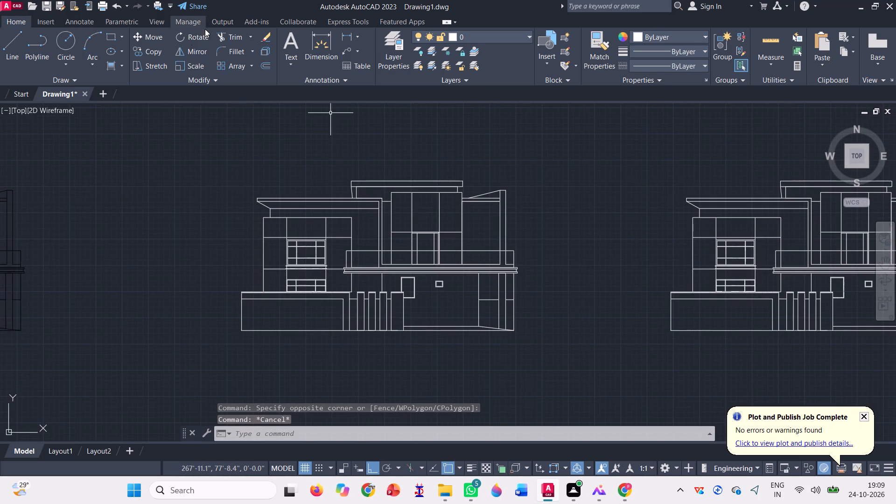
Fill the lower roof slab and its vertical drop on the middle elevation with a solid white hatch in the current colour.
{"action": "left_click", "coordinate": [112, 65]}
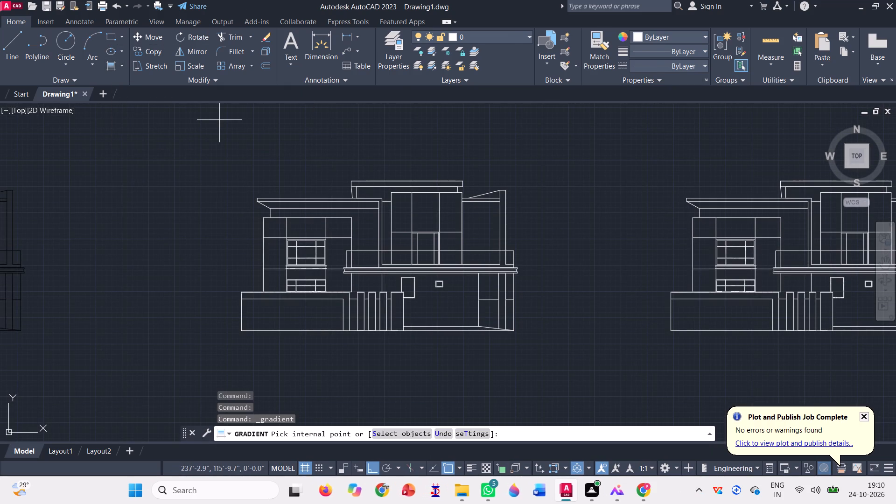
{"action": "left_click", "coordinate": [327, 50]}
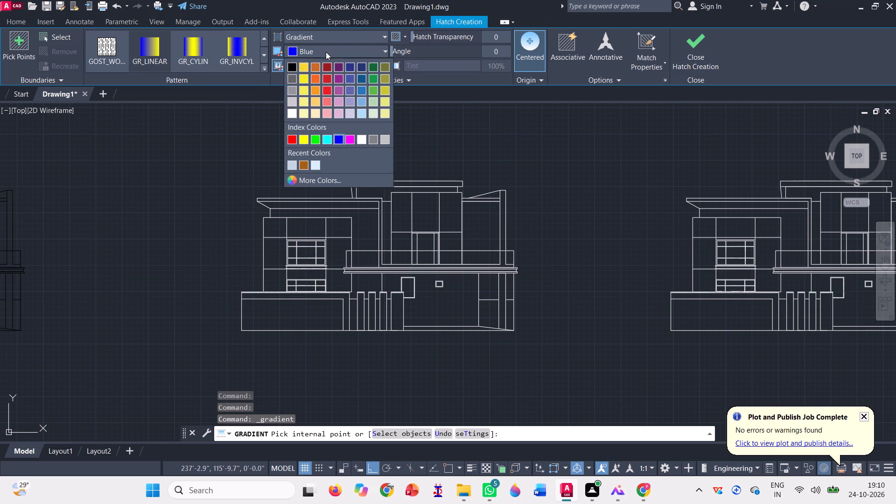
{"action": "left_click", "coordinate": [261, 63]}
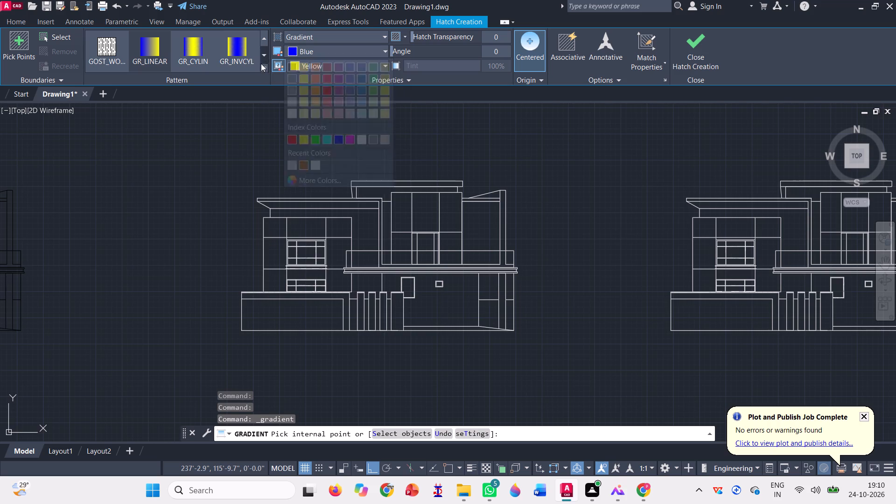
{"action": "left_click", "coordinate": [264, 67]}
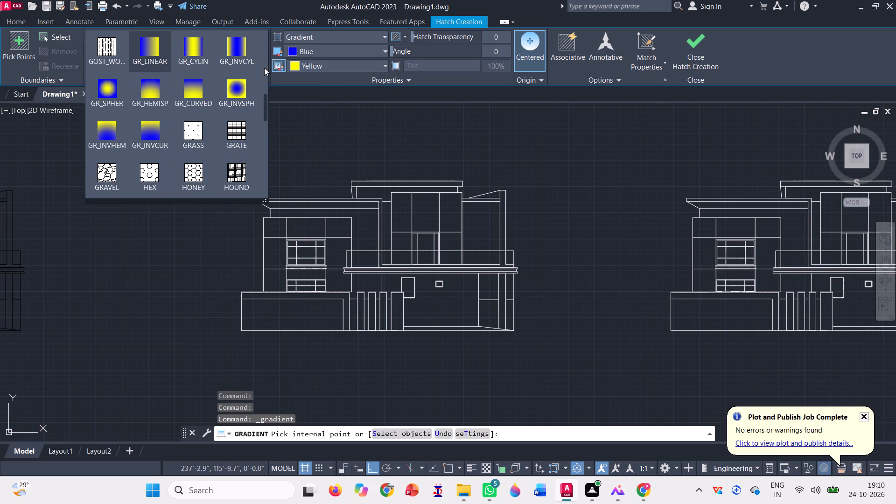
{"action": "scroll", "coordinate": [156, 102], "scroll_direction": "up", "scroll_amount": 10}
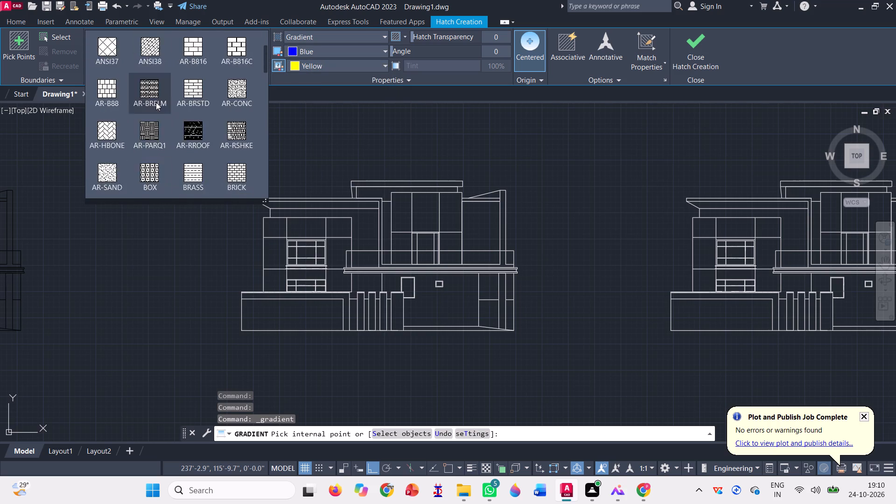
{"action": "scroll", "coordinate": [156, 102], "scroll_direction": "up", "scroll_amount": 3}
{"action": "left_click", "coordinate": [109, 50]}
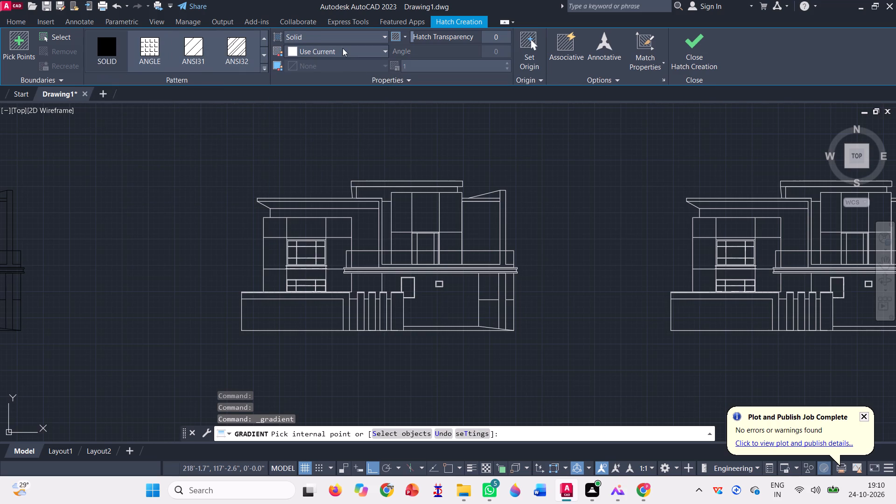
{"action": "left_click", "coordinate": [343, 55]}
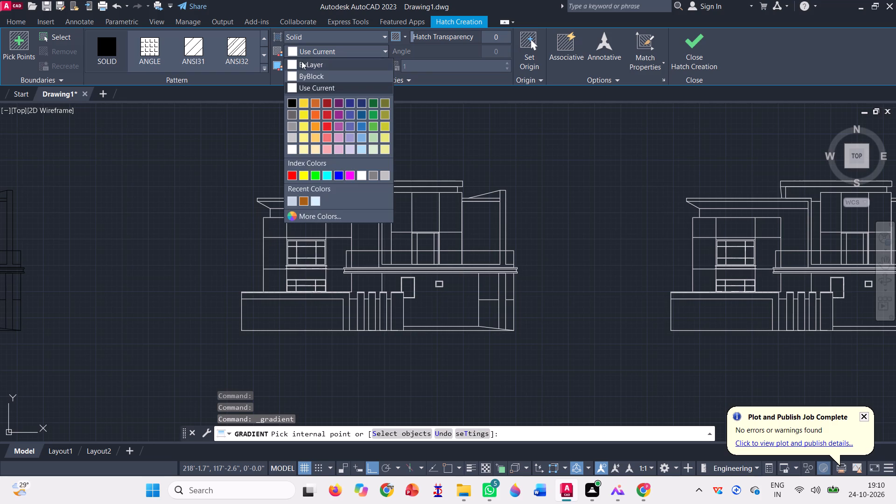
{"action": "left_click", "coordinate": [238, 128]}
{"action": "scroll", "coordinate": [383, 203], "scroll_direction": "up", "scroll_amount": 1}
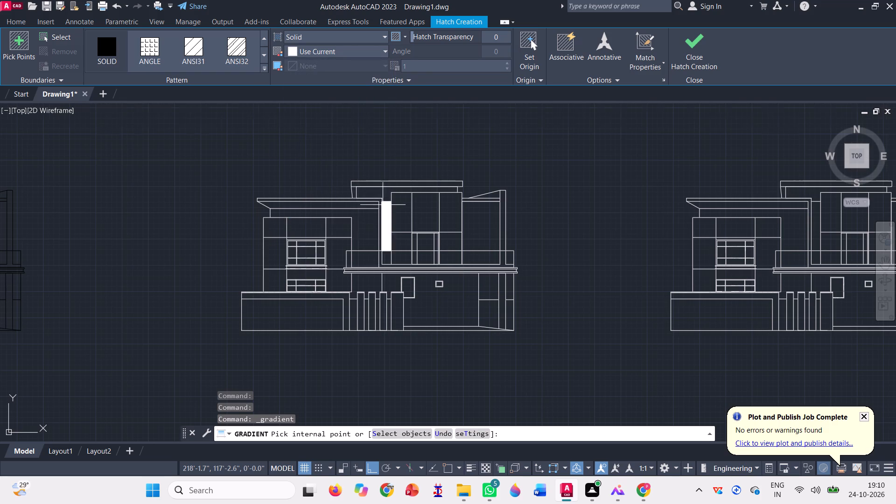
{"action": "scroll", "coordinate": [383, 203], "scroll_direction": "up", "scroll_amount": 2}
{"action": "scroll", "coordinate": [343, 186], "scroll_direction": "up", "scroll_amount": 4}
{"action": "left_click", "coordinate": [343, 185]}
Extend the solid white hatch to the balcony floor band and the tall side-wall column, and finish the hatch.
{"action": "scroll", "coordinate": [378, 172], "scroll_direction": "down", "scroll_amount": 3}
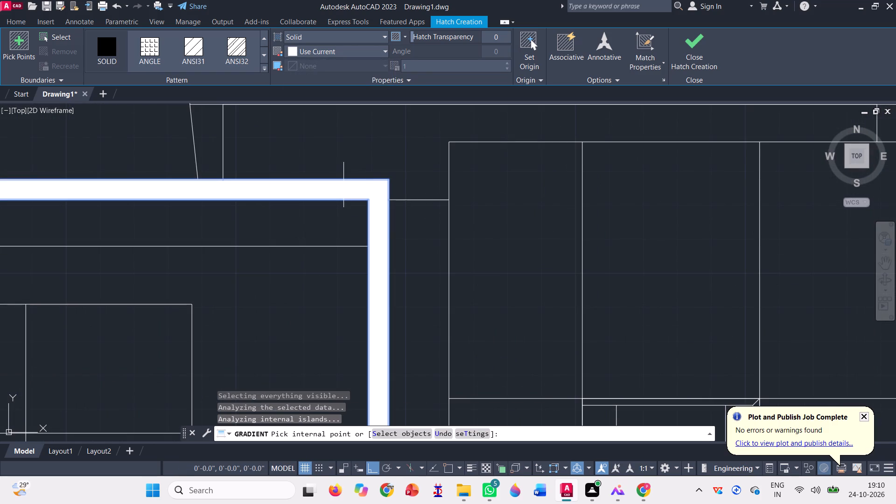
{"action": "scroll", "coordinate": [378, 172], "scroll_direction": "down", "scroll_amount": 6}
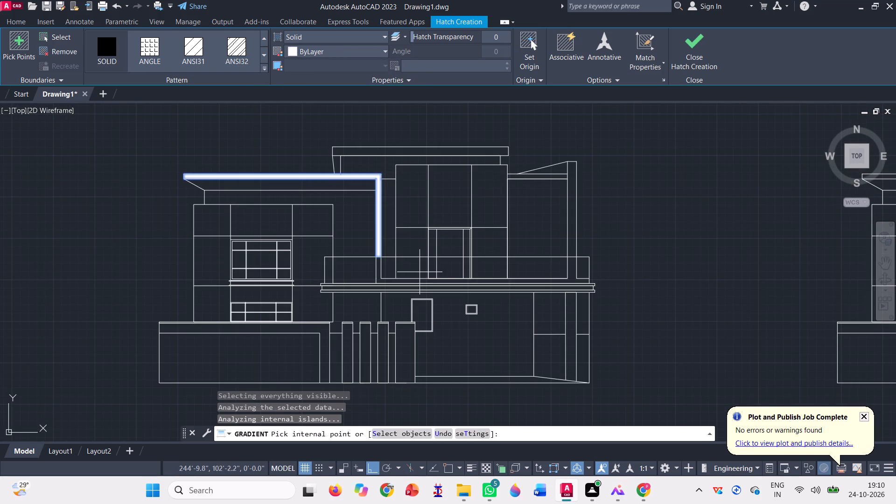
{"action": "scroll", "coordinate": [368, 265], "scroll_direction": "up", "scroll_amount": 4}
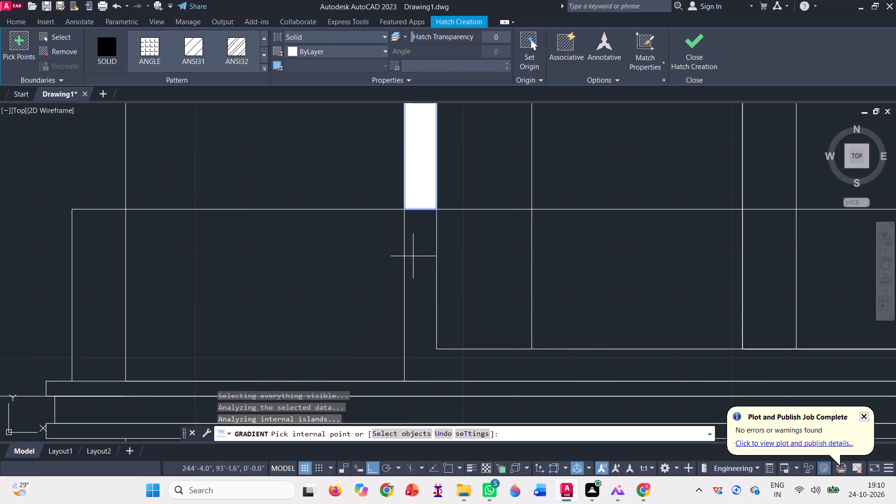
{"action": "left_click", "coordinate": [416, 272]}
{"action": "scroll", "coordinate": [369, 240], "scroll_direction": "down", "scroll_amount": 7}
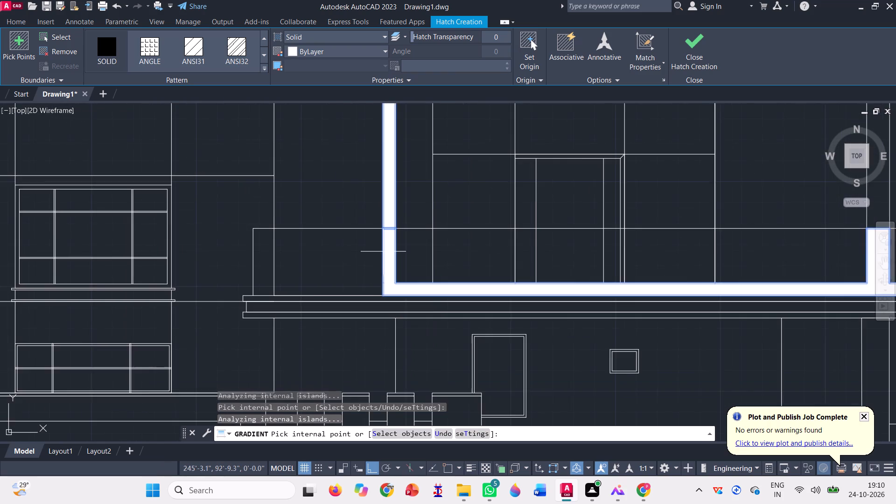
{"action": "scroll", "coordinate": [385, 254], "scroll_direction": "down", "scroll_amount": 2}
{"action": "scroll", "coordinate": [599, 266], "scroll_direction": "down", "scroll_amount": 1}
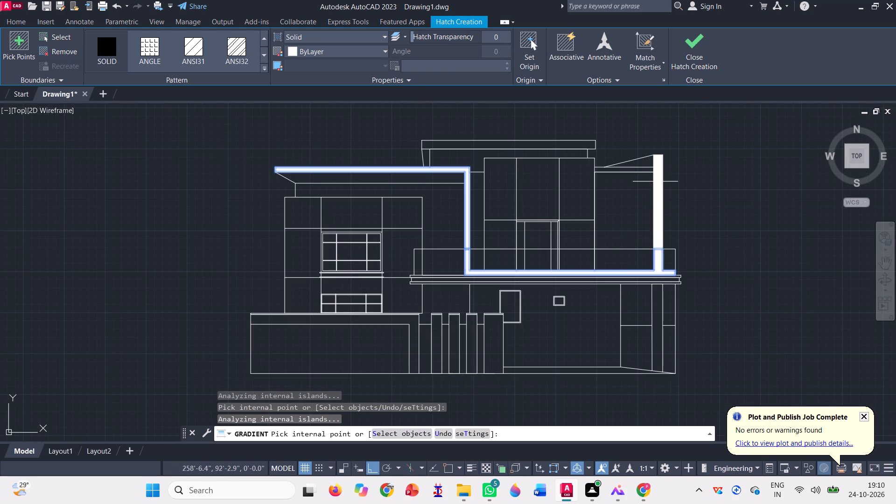
{"action": "left_click", "coordinate": [655, 182]}
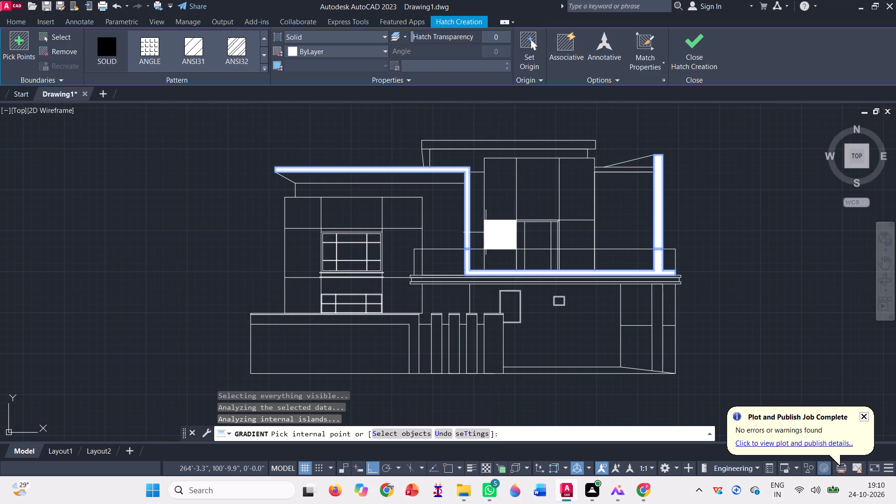
{"action": "left_click", "coordinate": [694, 50]}
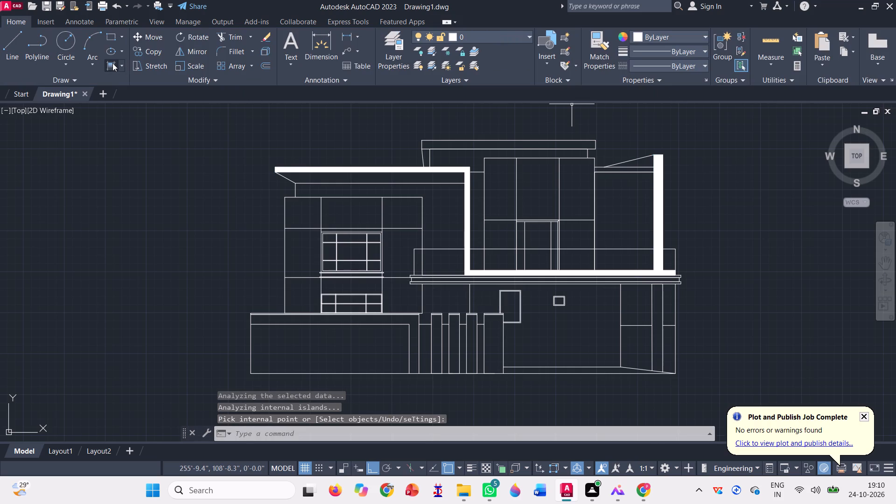
Fill the sloping triangle beside the tall side-wall column with a solid hatch coloured 147,149,152.
{"action": "left_click", "coordinate": [110, 62]}
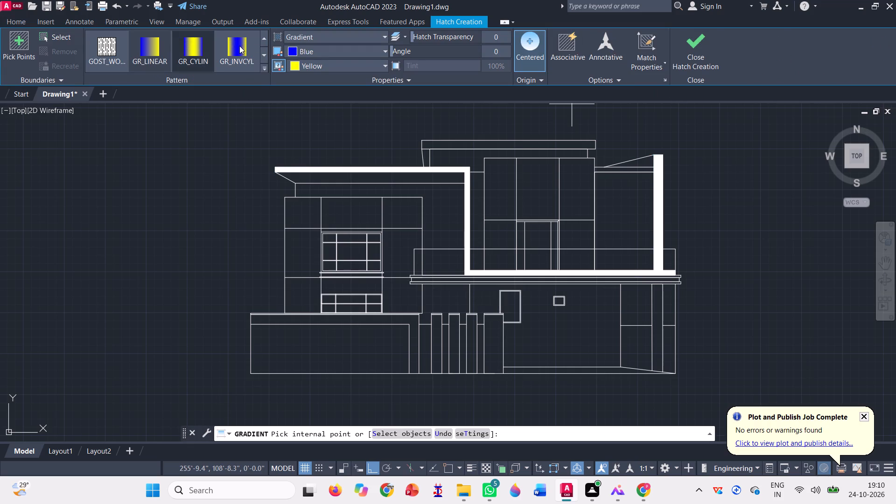
{"action": "left_click", "coordinate": [263, 36]}
{"action": "double_click", "coordinate": [263, 37]}
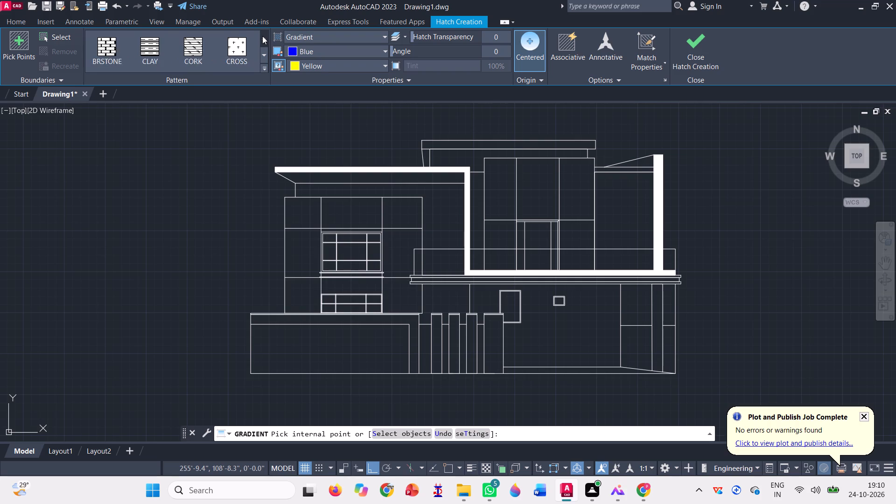
{"action": "triple_click", "coordinate": [262, 36]}
{"action": "triple_click", "coordinate": [262, 36]}
{"action": "left_click", "coordinate": [262, 36]}
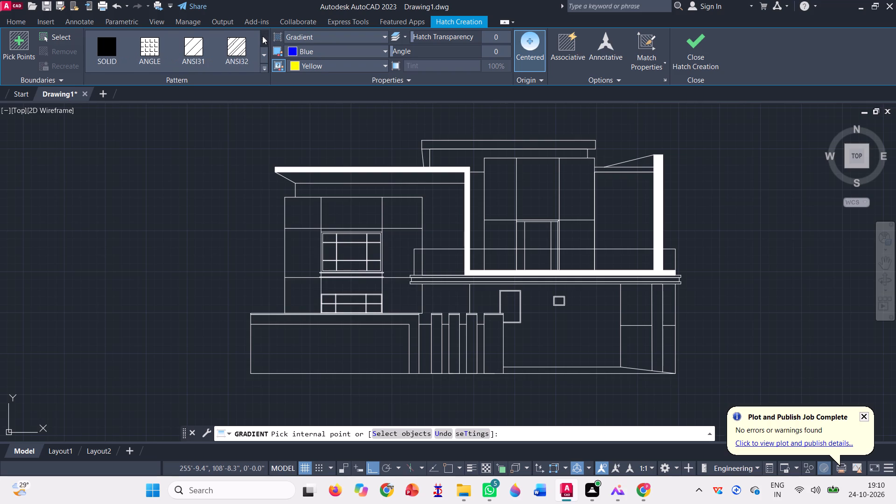
{"action": "left_click", "coordinate": [96, 51]}
{"action": "left_click", "coordinate": [320, 50]}
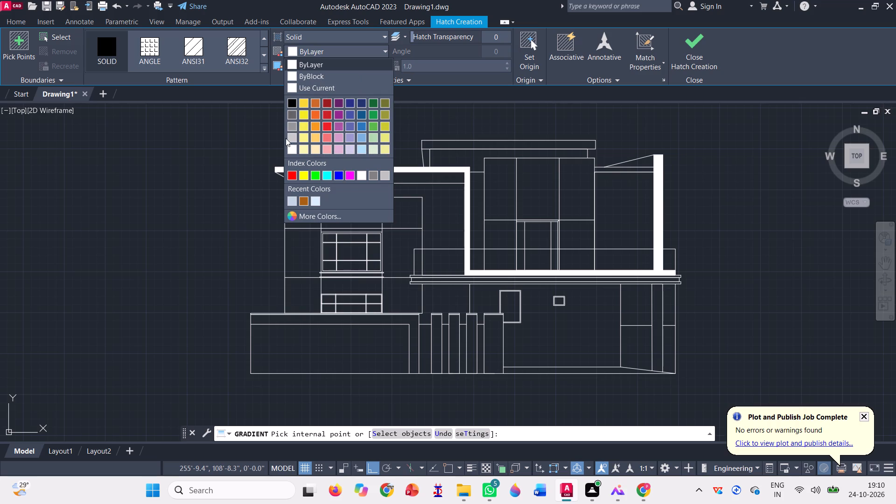
{"action": "left_click", "coordinate": [293, 121]}
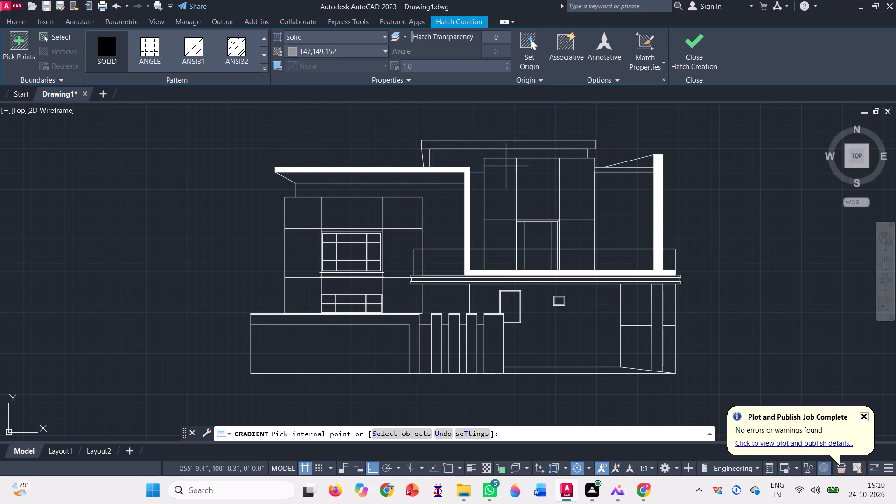
{"action": "scroll", "coordinate": [635, 159], "scroll_direction": "up", "scroll_amount": 1}
{"action": "left_click", "coordinate": [646, 165]}
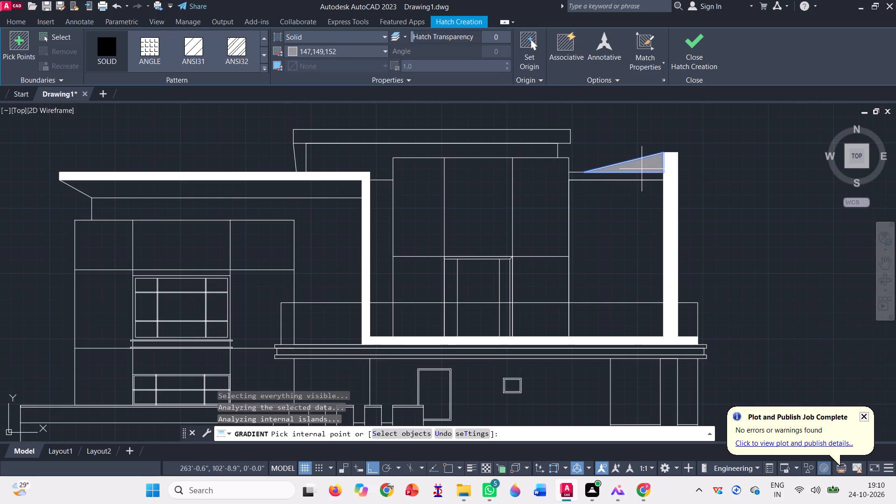
Change the triangle's hatch pattern to the GR_LINEAR gradient.
{"action": "scroll", "coordinate": [508, 160], "scroll_direction": "down", "scroll_amount": 1}
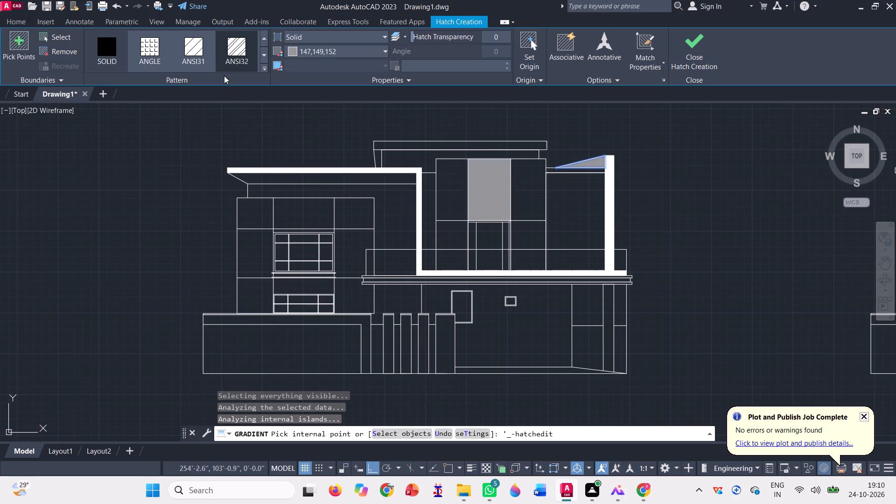
{"action": "scroll", "coordinate": [222, 63], "scroll_direction": "down", "scroll_amount": 6}
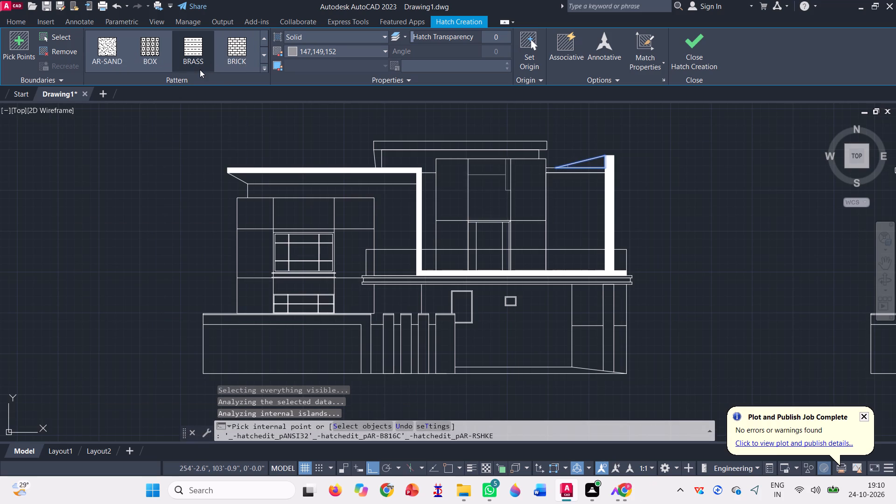
{"action": "scroll", "coordinate": [200, 66], "scroll_direction": "down", "scroll_amount": 2}
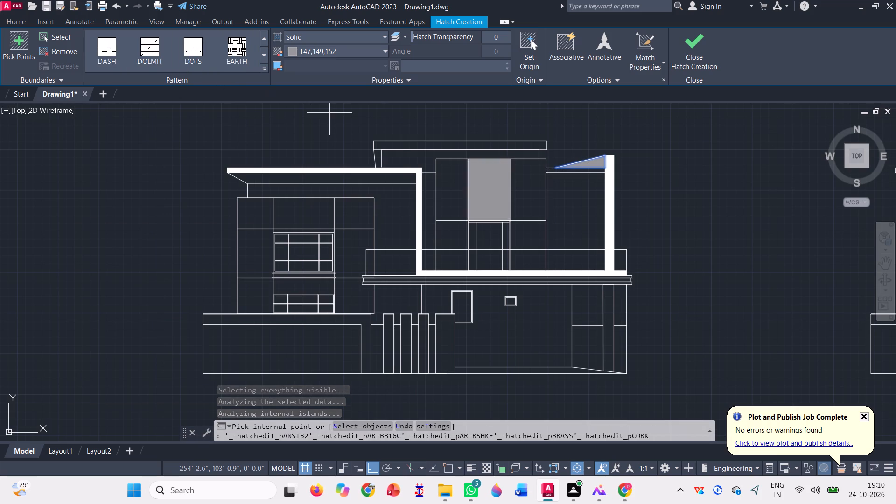
{"action": "scroll", "coordinate": [235, 54], "scroll_direction": "down", "scroll_amount": 1}
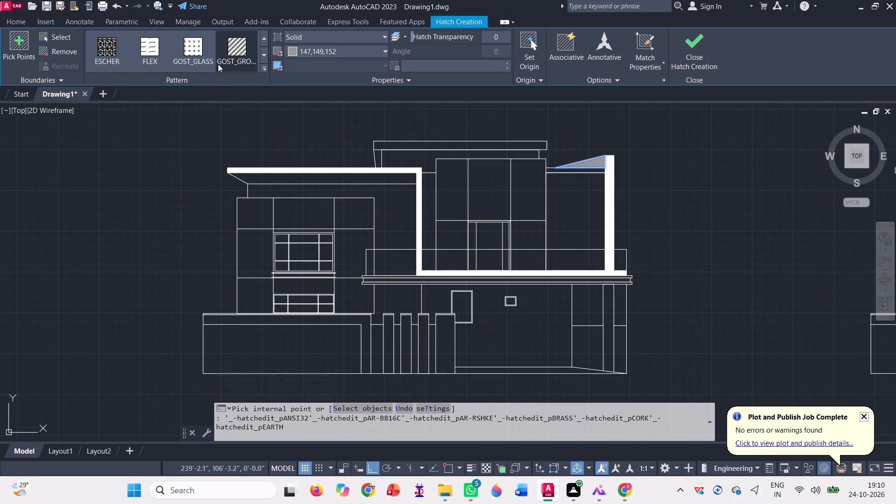
{"action": "scroll", "coordinate": [218, 63], "scroll_direction": "down", "scroll_amount": 2}
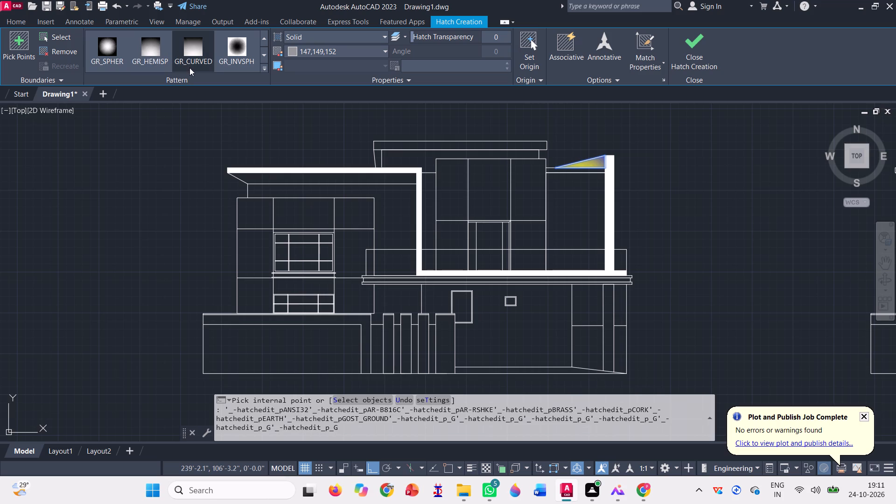
{"action": "scroll", "coordinate": [192, 70], "scroll_direction": "down", "scroll_amount": 1}
{"action": "scroll", "coordinate": [194, 64], "scroll_direction": "up", "scroll_amount": 2}
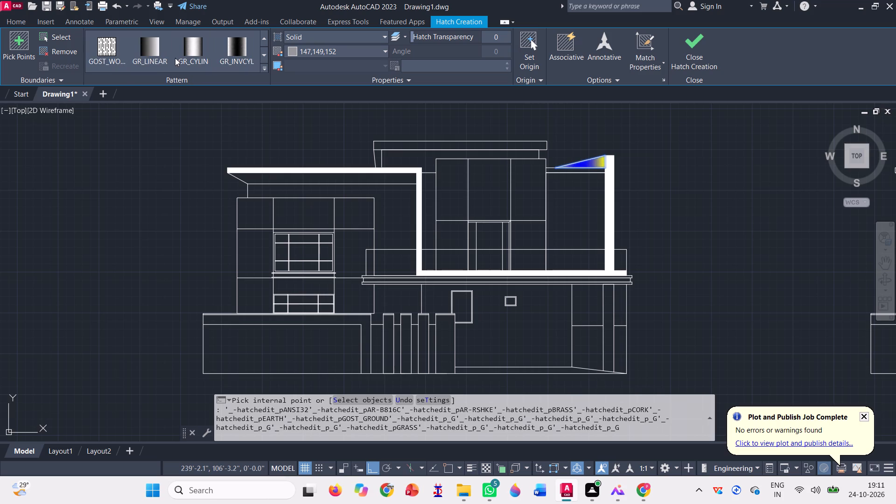
{"action": "left_click", "coordinate": [152, 43]}
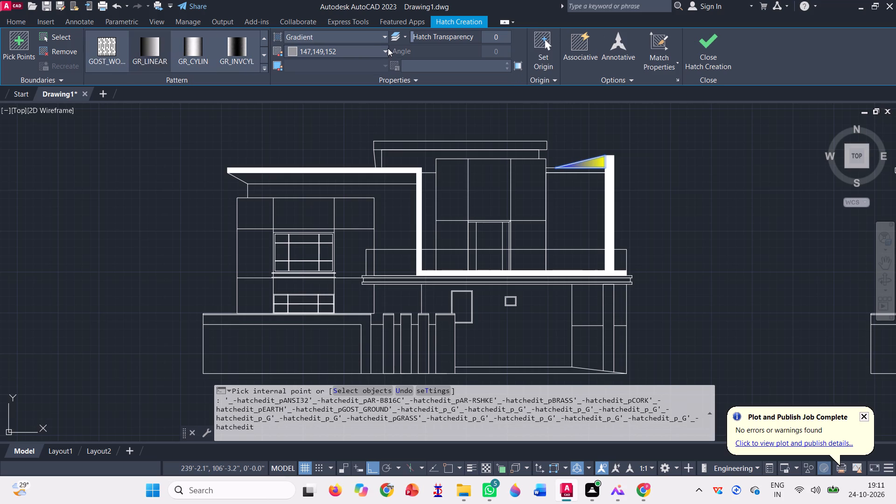
Set the triangle's gradient colours to 147,149,152 for the first and 255,255,255 for the second.
{"action": "left_click", "coordinate": [378, 49]}
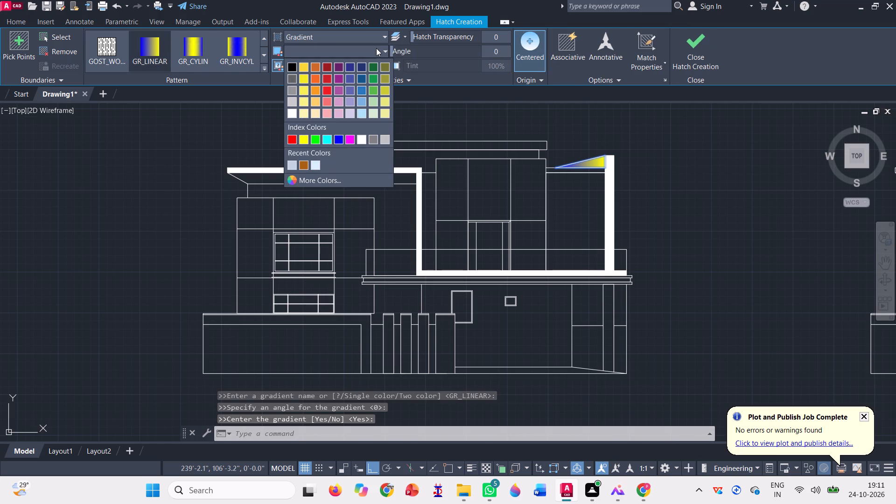
{"action": "left_click", "coordinate": [292, 111]}
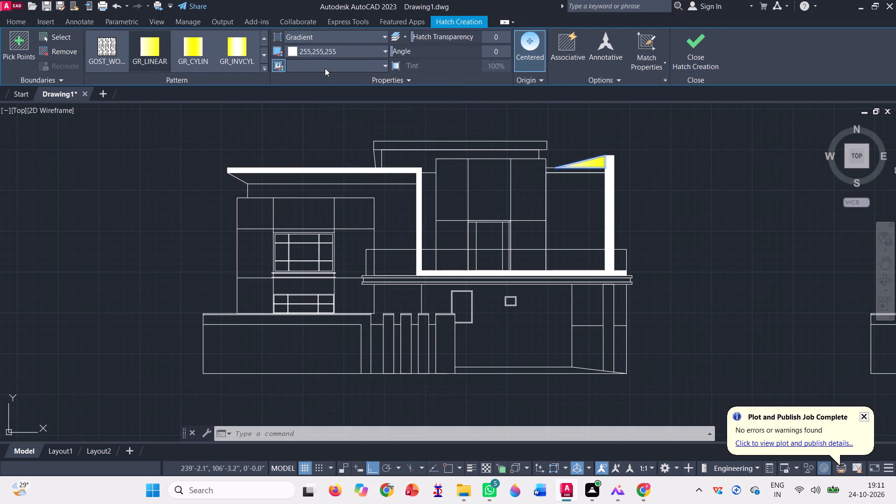
{"action": "left_click", "coordinate": [325, 67]}
{"action": "left_click", "coordinate": [298, 128]}
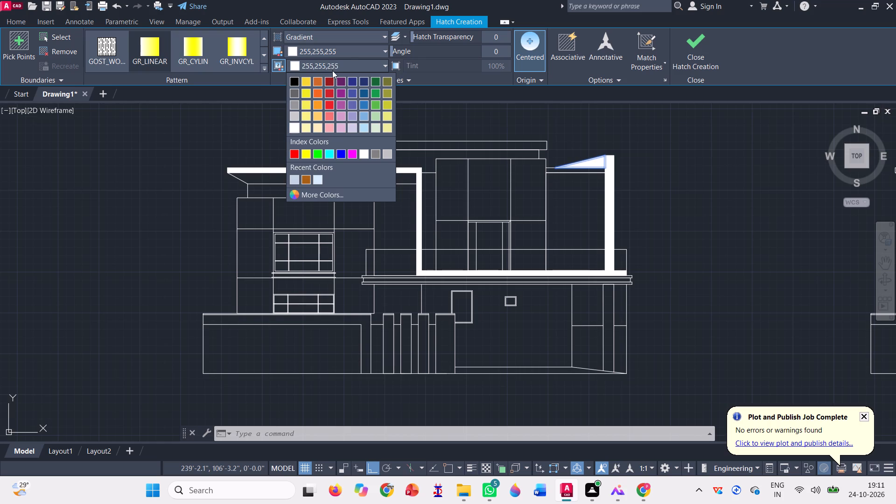
{"action": "left_click", "coordinate": [343, 53]}
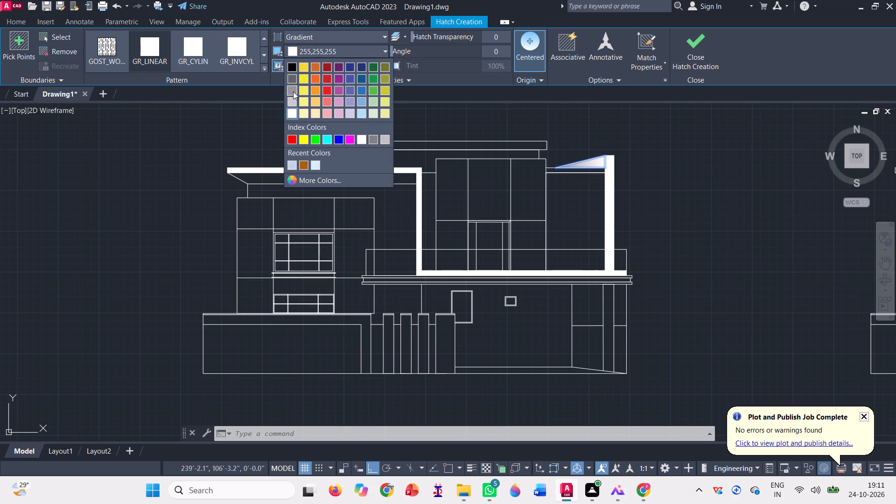
{"action": "left_click", "coordinate": [293, 90]}
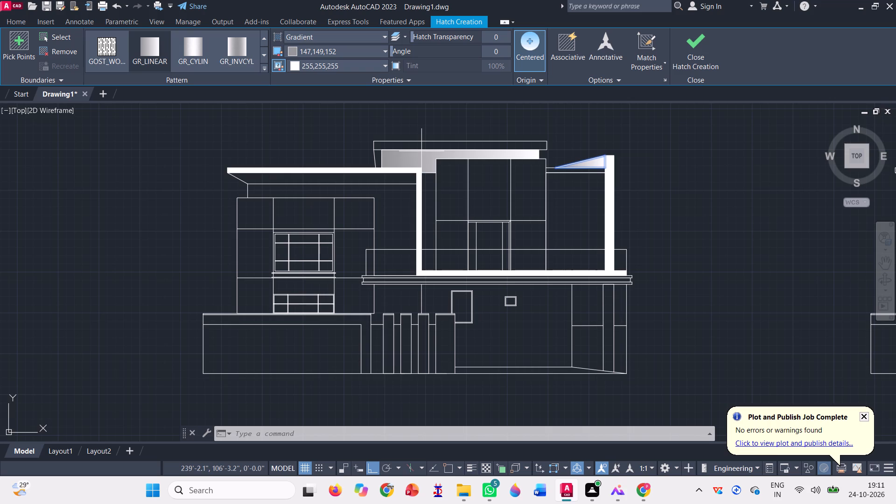
Switch the gradient to GR_HEMISP and also fill the recessed band beneath the topmost roof slab.
{"action": "left_click", "coordinate": [265, 69]}
{"action": "left_click", "coordinate": [148, 87]}
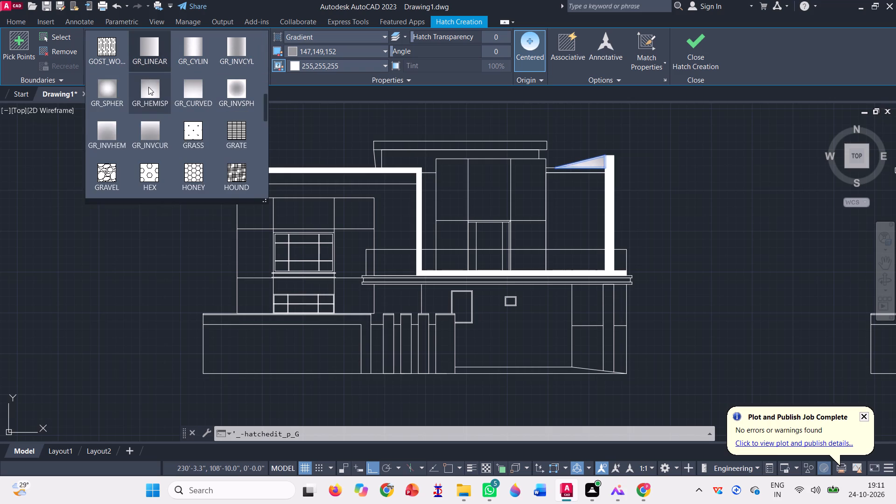
{"action": "left_click", "coordinate": [424, 155]}
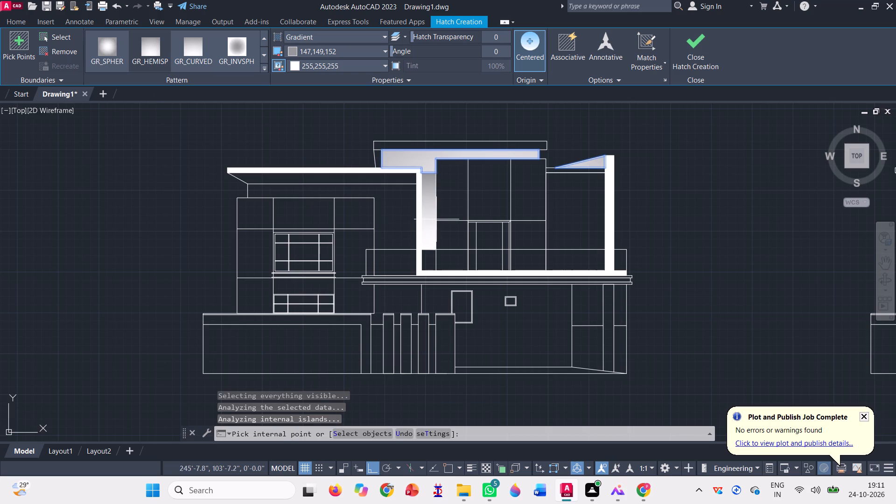
Set the first gradient colour of the triangle and roof-band fills to 199,200,202 and finish the hatch.
{"action": "left_click", "coordinate": [306, 53]}
{"action": "left_click", "coordinate": [295, 111]}
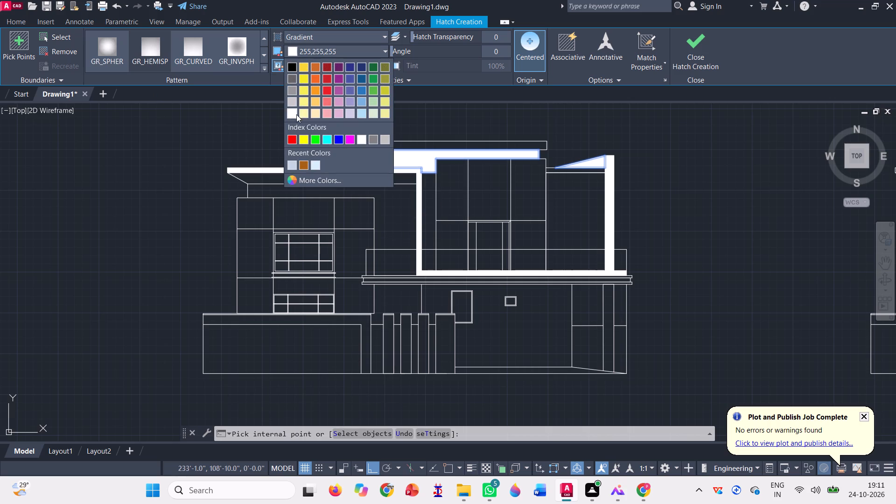
{"action": "left_click", "coordinate": [313, 48]}
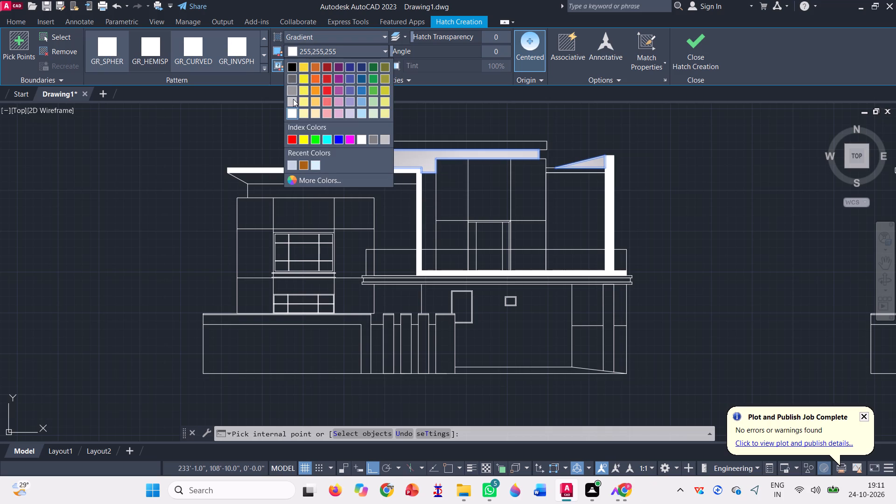
{"action": "left_click", "coordinate": [292, 104]}
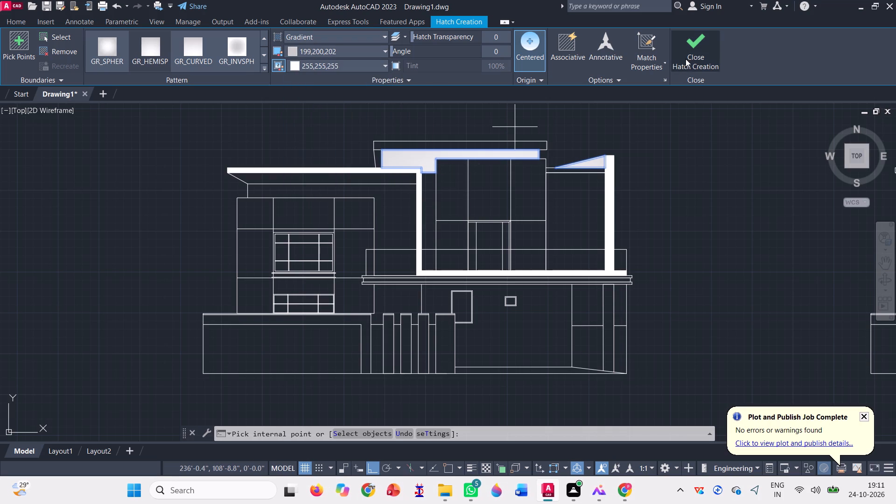
{"action": "left_click", "coordinate": [685, 57]}
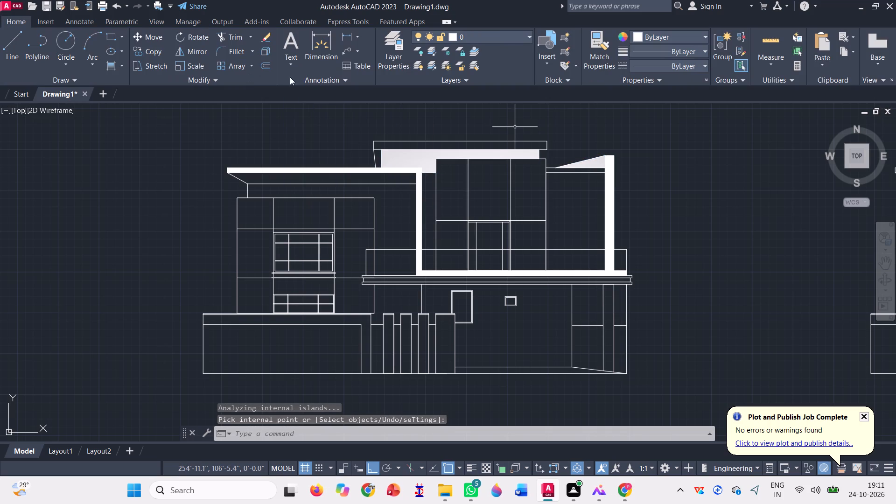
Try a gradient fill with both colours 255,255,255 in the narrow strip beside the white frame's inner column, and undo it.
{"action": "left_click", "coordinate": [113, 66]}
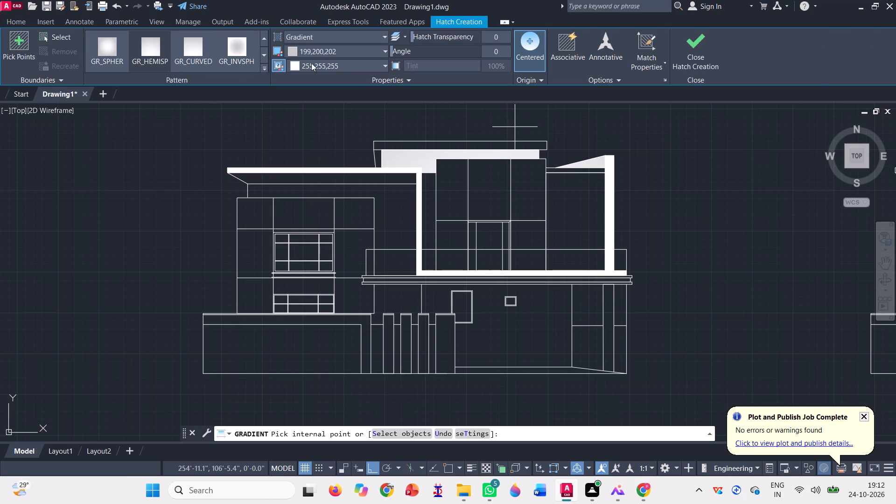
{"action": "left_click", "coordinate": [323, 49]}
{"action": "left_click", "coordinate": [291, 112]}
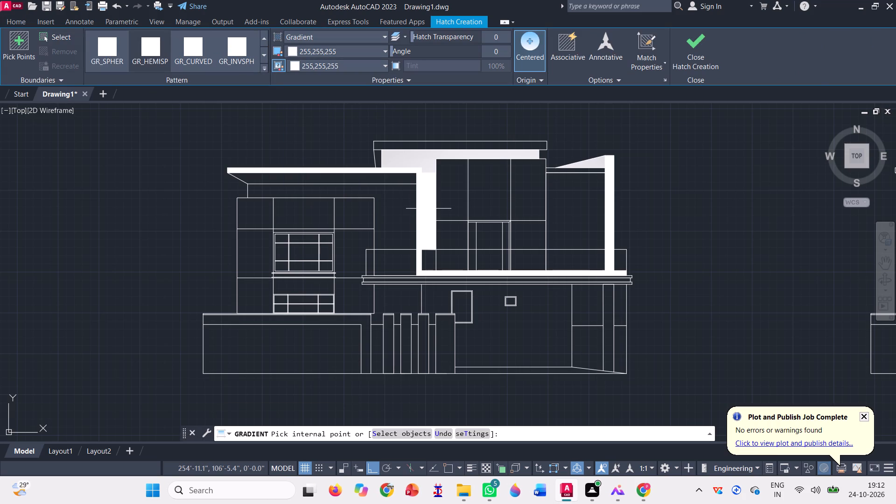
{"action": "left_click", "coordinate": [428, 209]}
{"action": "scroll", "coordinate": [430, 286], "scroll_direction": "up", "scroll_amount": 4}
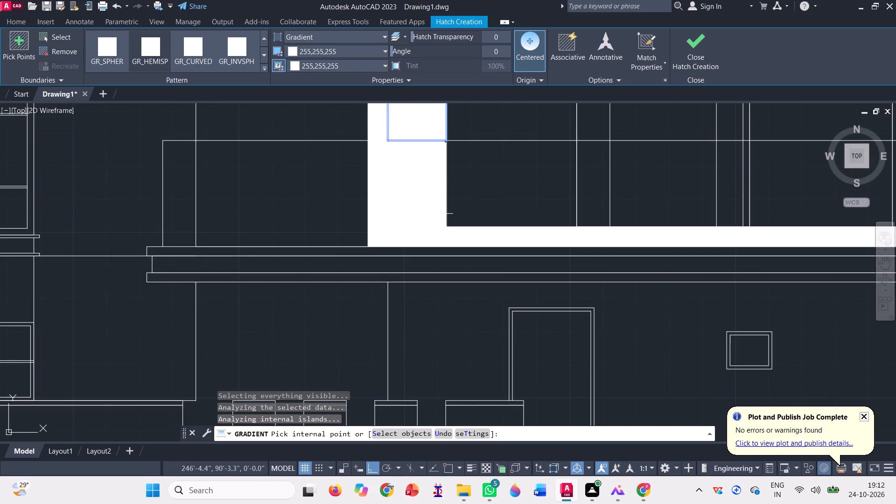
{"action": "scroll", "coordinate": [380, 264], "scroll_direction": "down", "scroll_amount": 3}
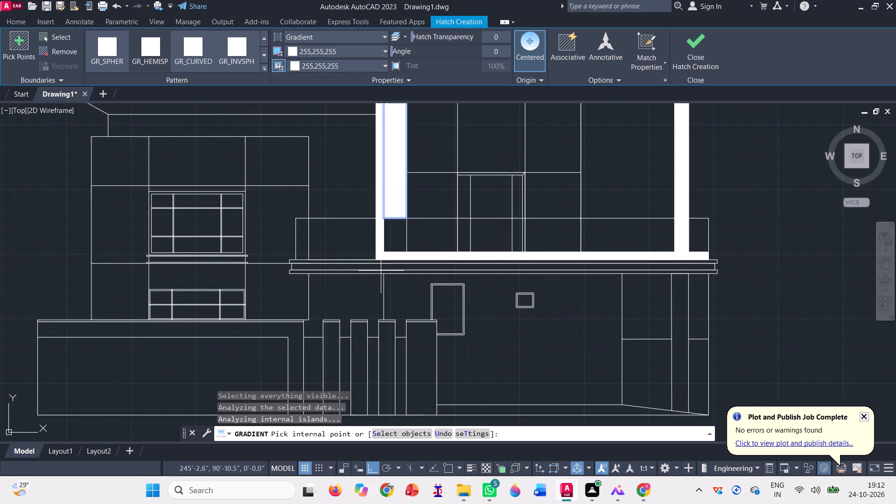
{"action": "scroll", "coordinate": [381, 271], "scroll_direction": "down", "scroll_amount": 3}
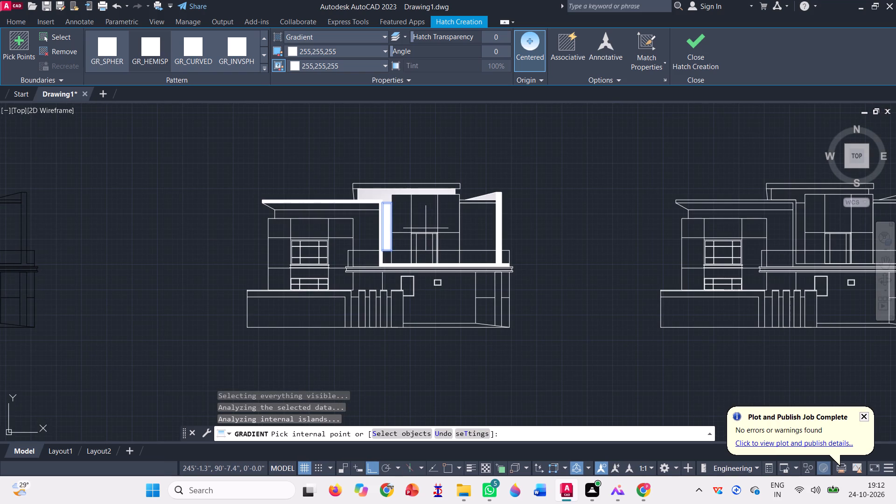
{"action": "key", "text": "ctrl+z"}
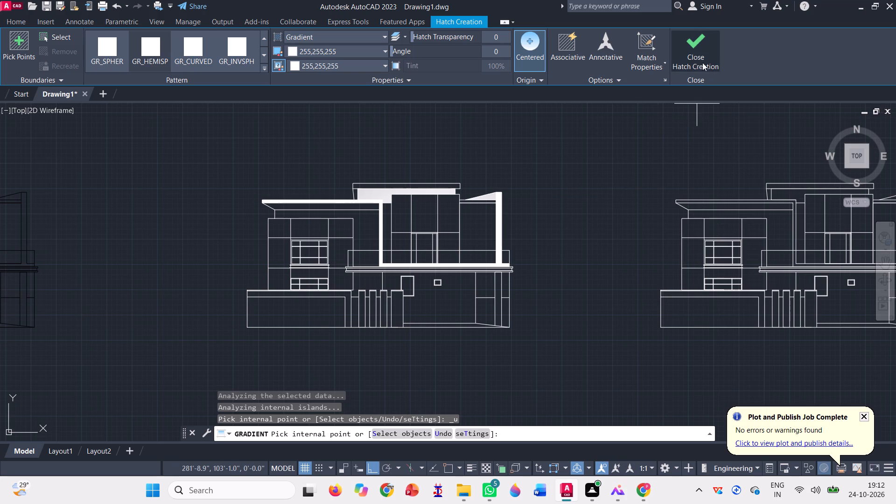
Set both gradient colours to 199,200,202 for the new fill.
{"action": "left_click", "coordinate": [378, 51]}
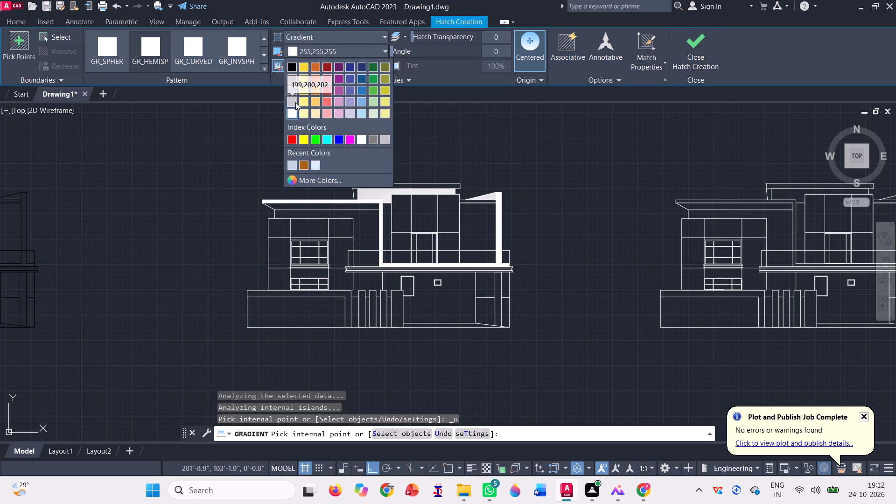
{"action": "left_click", "coordinate": [291, 163]}
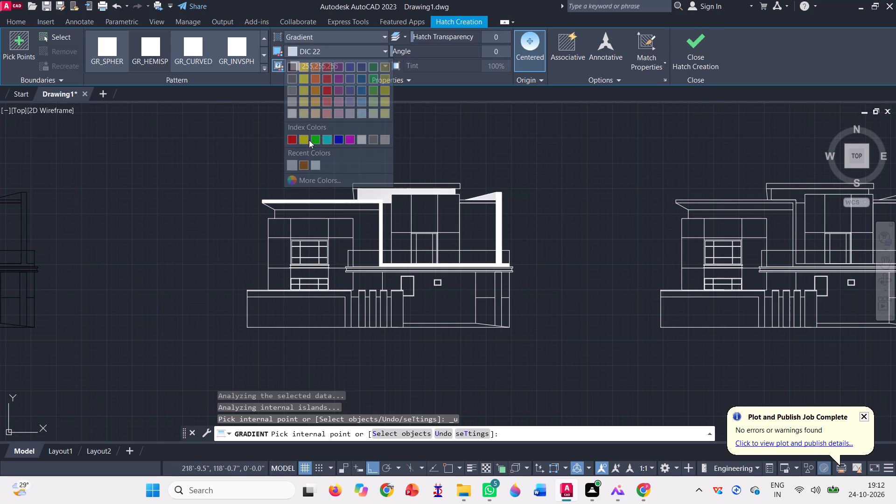
{"action": "left_click", "coordinate": [313, 57]}
{"action": "left_click", "coordinate": [292, 98]}
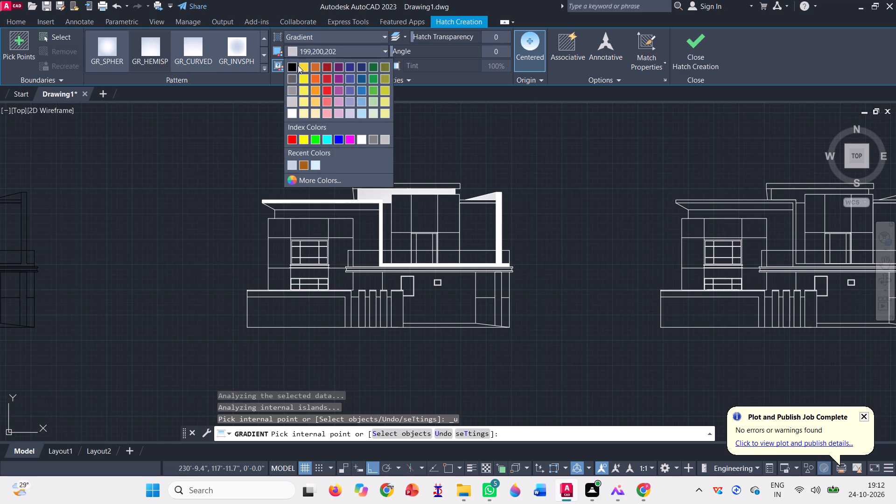
{"action": "left_click", "coordinate": [308, 63]}
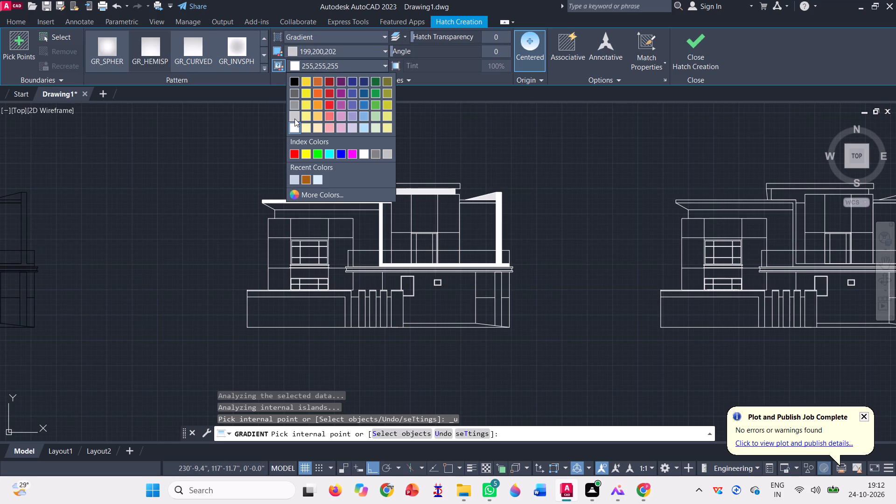
{"action": "left_click", "coordinate": [294, 118]}
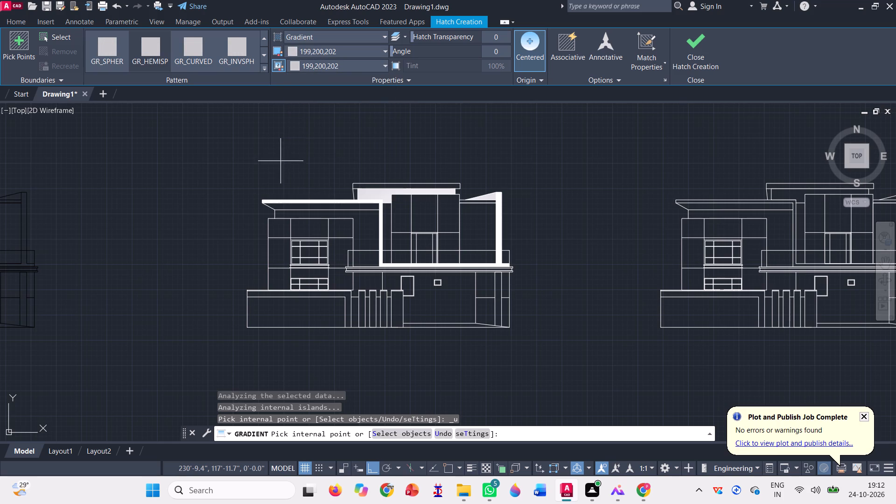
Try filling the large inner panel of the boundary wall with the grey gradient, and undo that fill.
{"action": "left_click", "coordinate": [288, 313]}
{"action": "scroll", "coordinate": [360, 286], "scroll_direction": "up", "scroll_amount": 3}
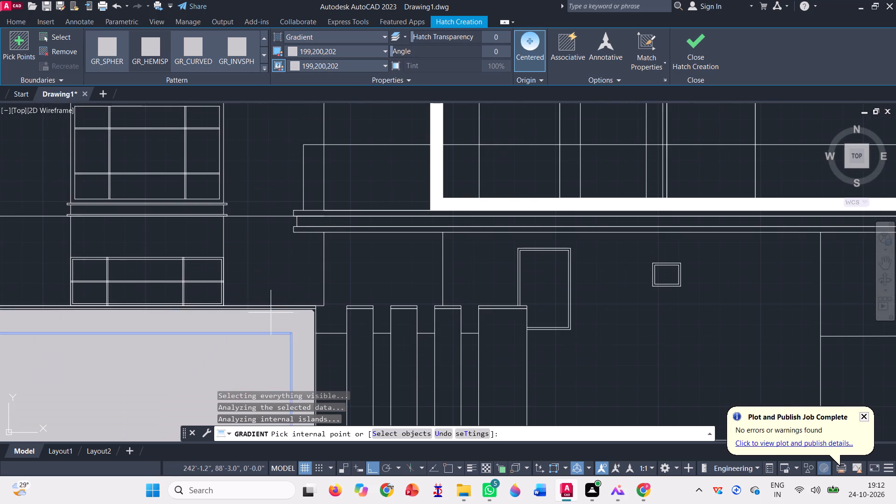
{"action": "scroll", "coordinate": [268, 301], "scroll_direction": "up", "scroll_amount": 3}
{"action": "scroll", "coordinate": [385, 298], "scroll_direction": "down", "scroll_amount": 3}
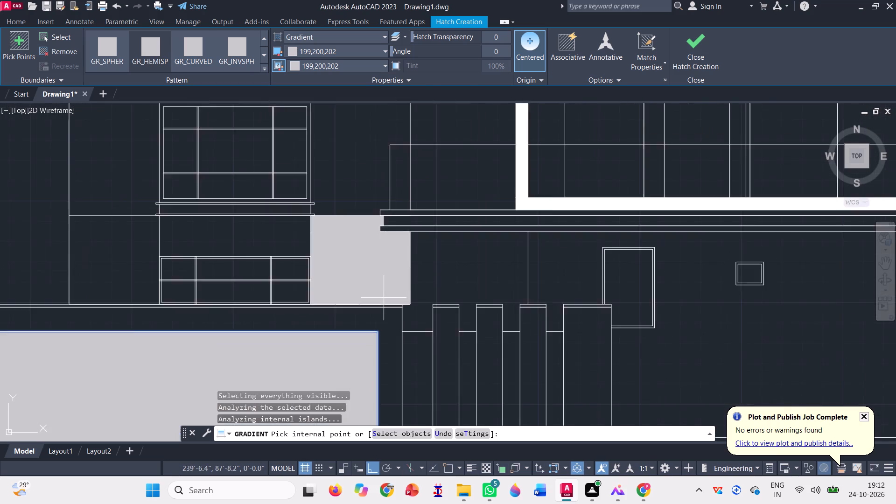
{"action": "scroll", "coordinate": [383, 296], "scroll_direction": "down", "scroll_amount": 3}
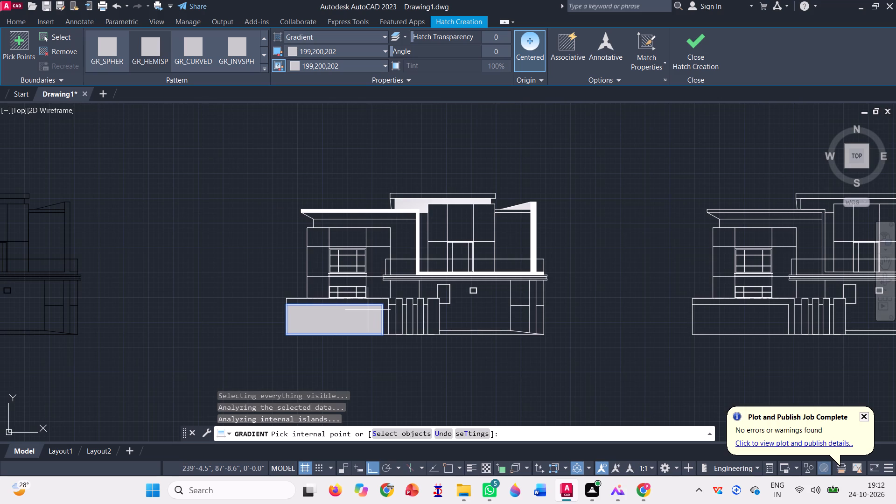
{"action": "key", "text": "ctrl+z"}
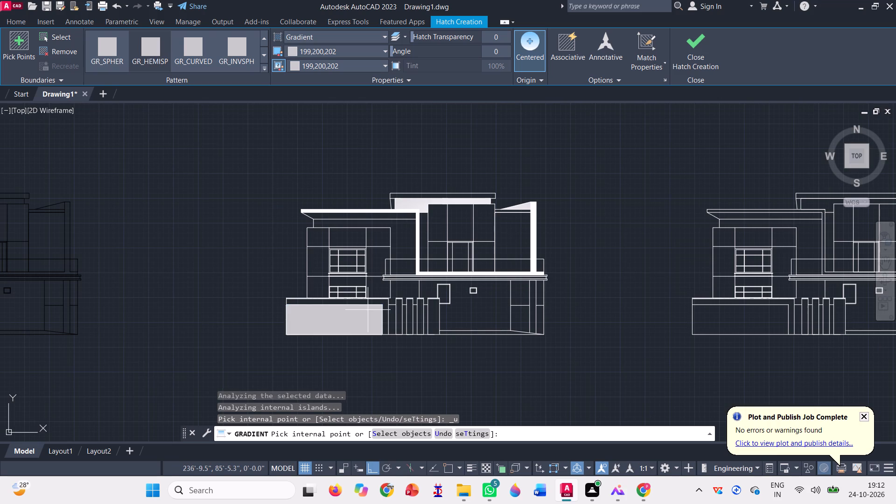
Fill the boundary wall's L-shaped border and the four upright gate pillars beside it with the 199,200,202 gradient.
{"action": "scroll", "coordinate": [380, 304], "scroll_direction": "up", "scroll_amount": 4}
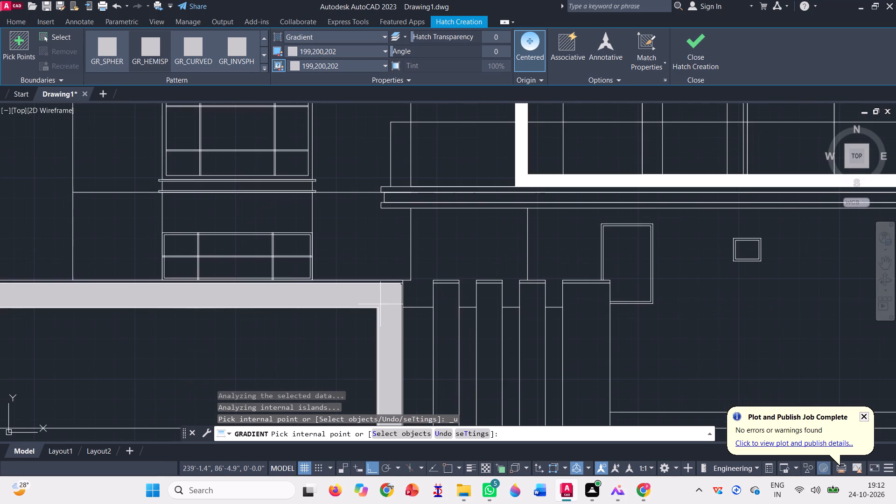
{"action": "left_click", "coordinate": [394, 291]}
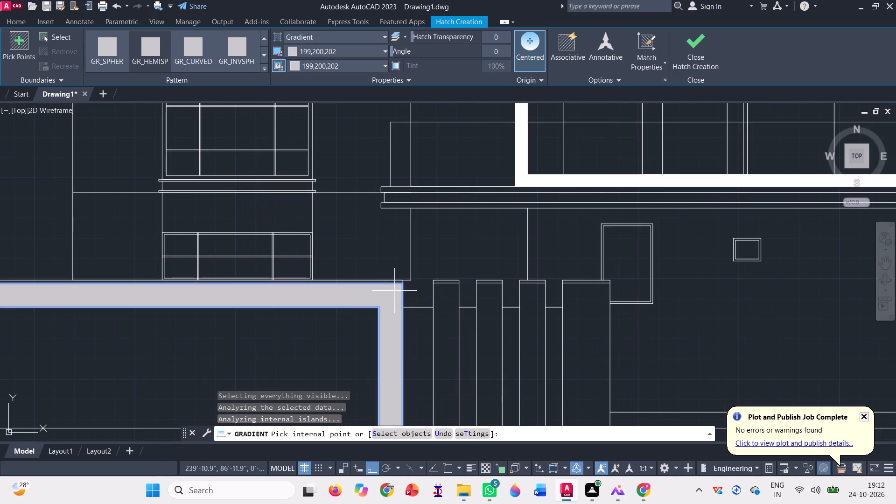
{"action": "scroll", "coordinate": [334, 306], "scroll_direction": "down", "scroll_amount": 1}
{"action": "left_click", "coordinate": [402, 345]}
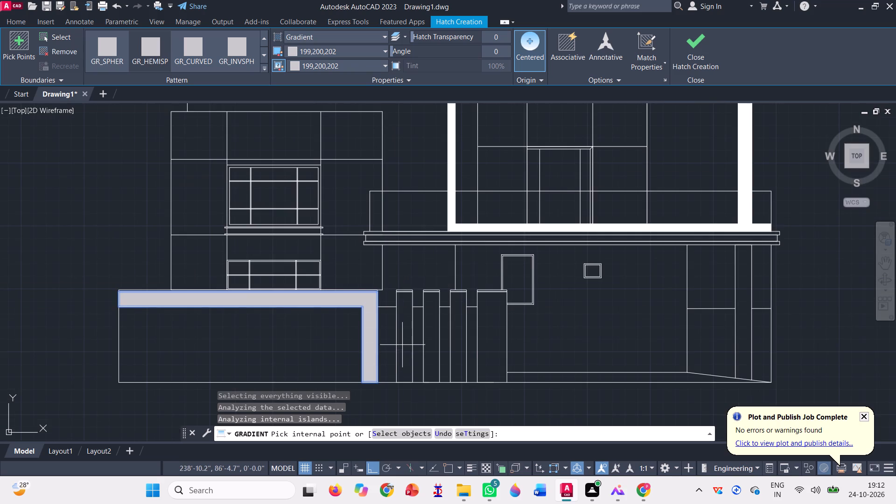
{"action": "left_click", "coordinate": [434, 341]}
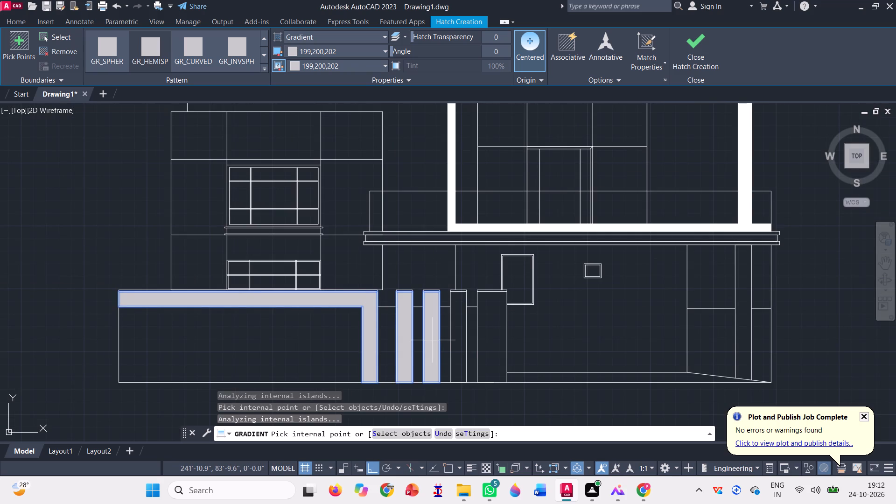
{"action": "left_click", "coordinate": [461, 333]}
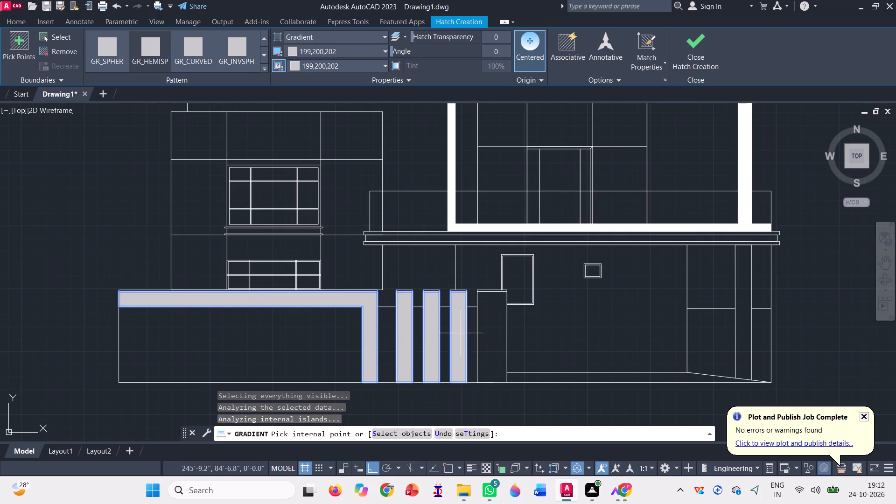
{"action": "left_click", "coordinate": [491, 331]}
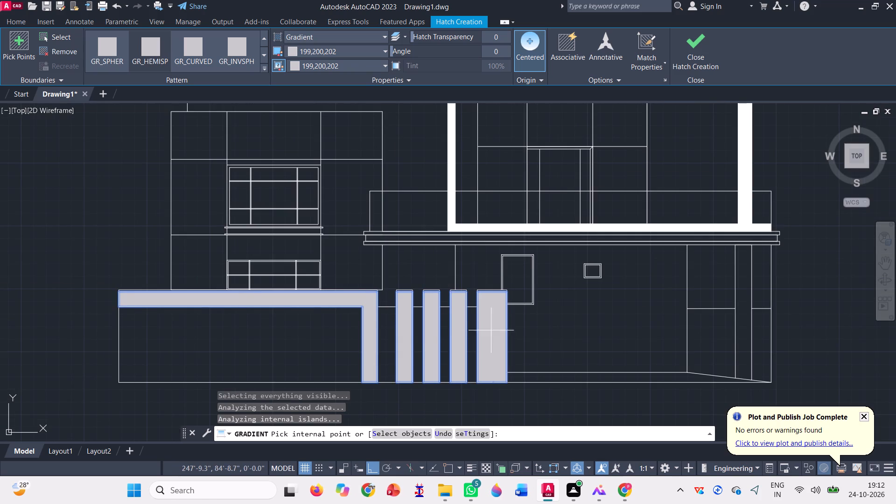
Fill the three upper-floor wall panels below the topmost roof and the wall pieces on both sides of the balcony door with the same gradient.
{"action": "scroll", "coordinate": [409, 427], "scroll_direction": "down", "scroll_amount": 5}
{"action": "scroll", "coordinate": [266, 307], "scroll_direction": "down", "scroll_amount": 1}
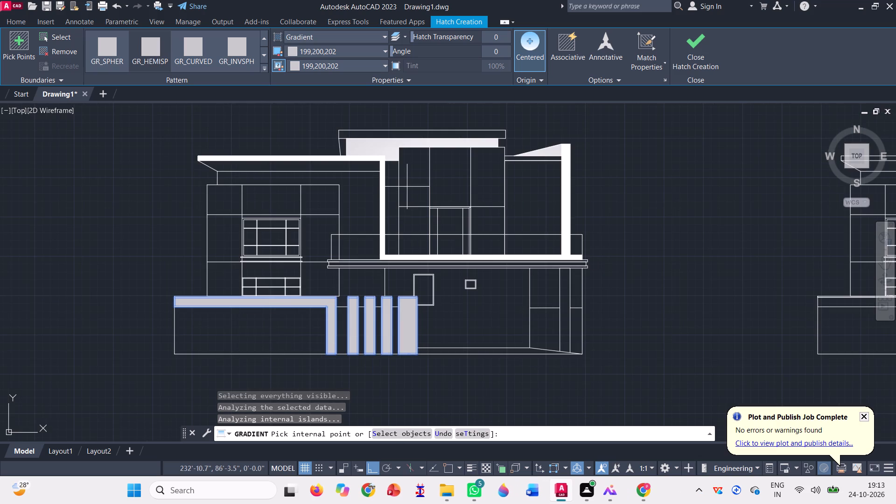
{"action": "left_click", "coordinate": [416, 175]}
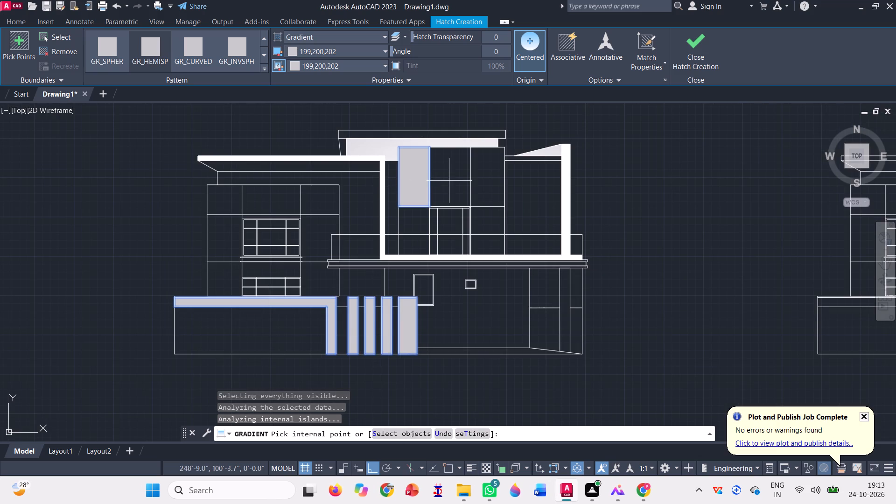
{"action": "left_click", "coordinate": [450, 179]}
{"action": "left_click", "coordinate": [489, 181]}
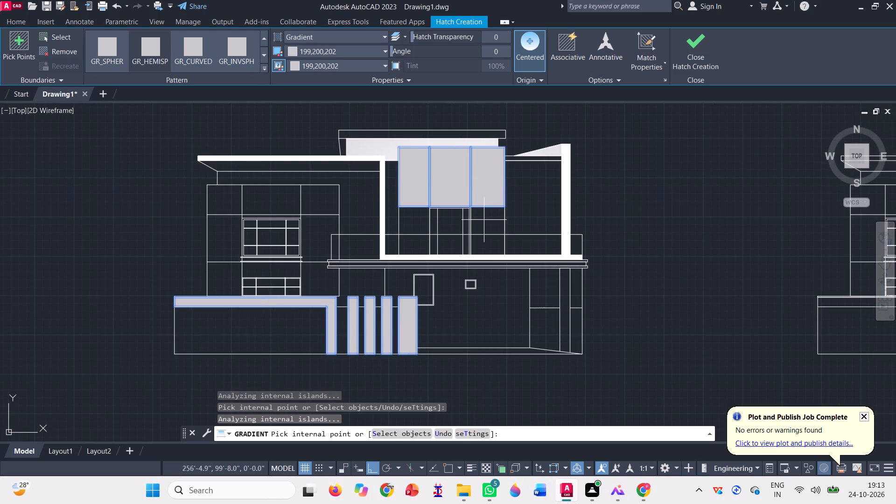
{"action": "left_click", "coordinate": [484, 222]}
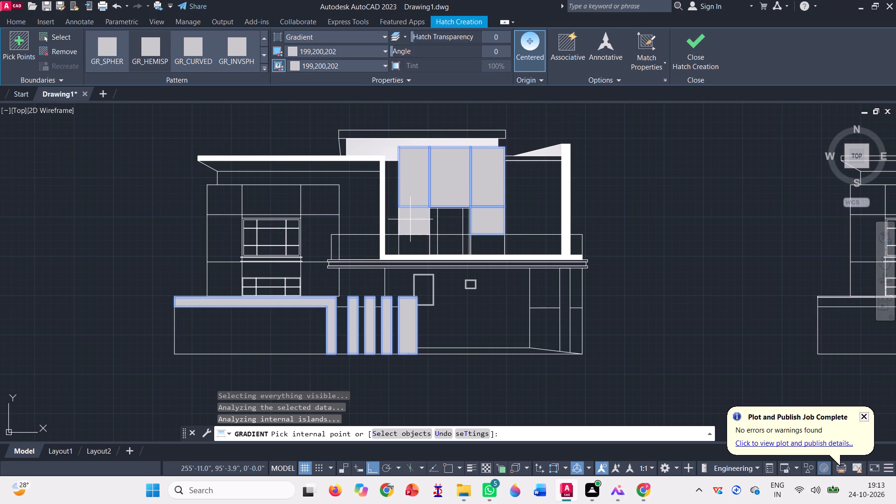
{"action": "left_click", "coordinate": [410, 219]}
{"action": "scroll", "coordinate": [416, 255], "scroll_direction": "up", "scroll_amount": 3}
{"action": "left_click", "coordinate": [405, 212]}
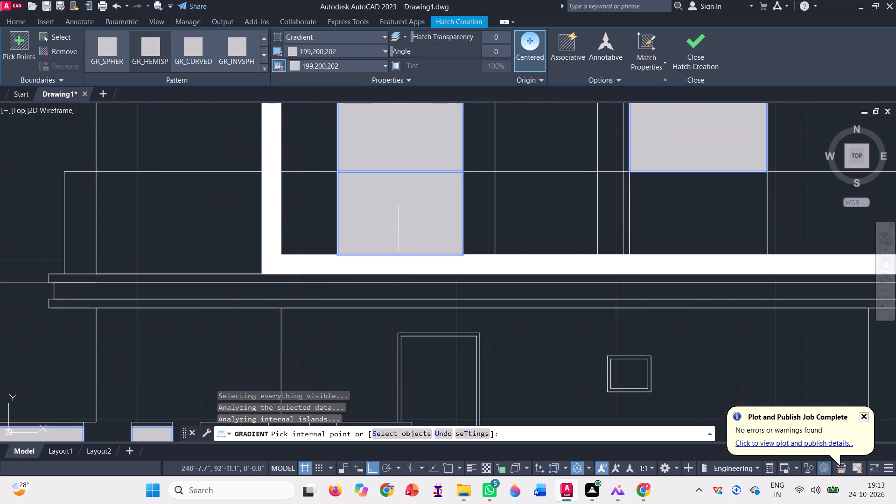
{"action": "left_click", "coordinate": [685, 210]}
Fill the wall of the wing with the two gridded windows, above and below its horizontal dividing line, with the 199,200,202 gradient.
{"action": "scroll", "coordinate": [643, 270], "scroll_direction": "down", "scroll_amount": 4}
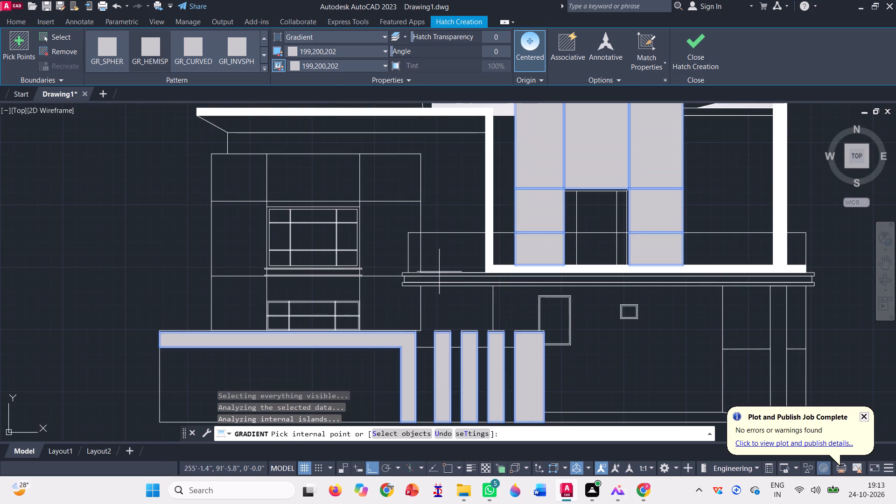
{"action": "left_click", "coordinate": [241, 173]}
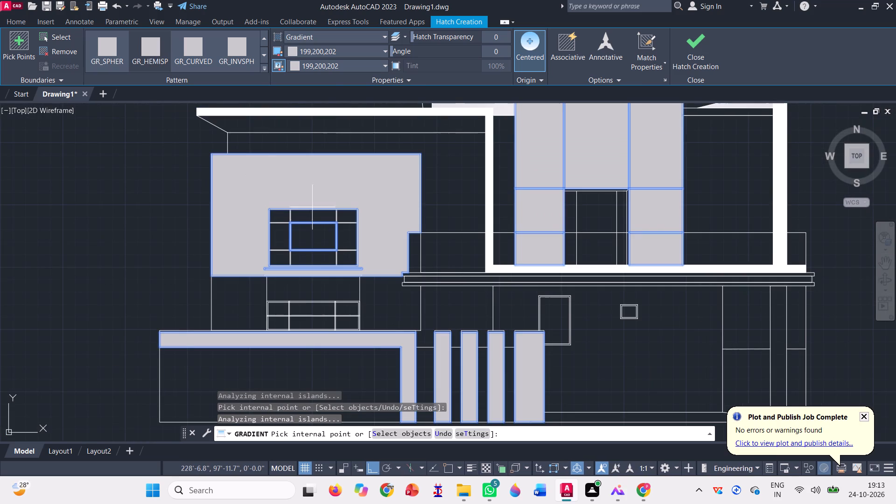
{"action": "left_click", "coordinate": [250, 295]}
{"action": "scroll", "coordinate": [334, 288], "scroll_direction": "up", "scroll_amount": 3}
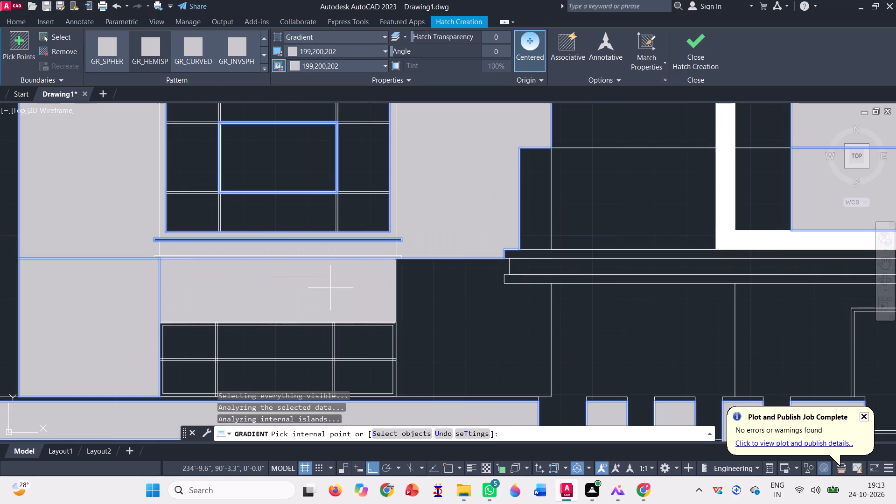
{"action": "left_click", "coordinate": [330, 287]}
{"action": "left_click", "coordinate": [429, 310]}
{"action": "scroll", "coordinate": [394, 300], "scroll_direction": "down", "scroll_amount": 1}
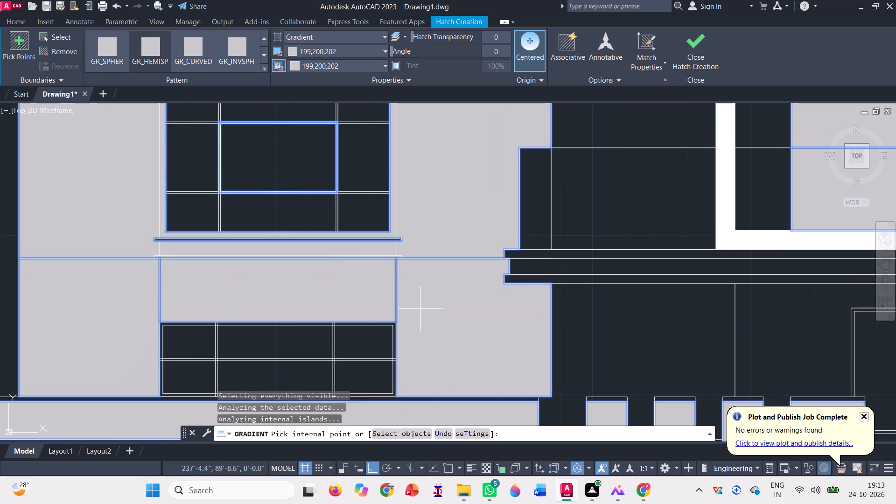
Finish the wing's gradient fills and draw a rectangle inside the boundary wall's large inner panel, starting at the wall's lower outer corner.
{"action": "scroll", "coordinate": [388, 294], "scroll_direction": "down", "scroll_amount": 1}
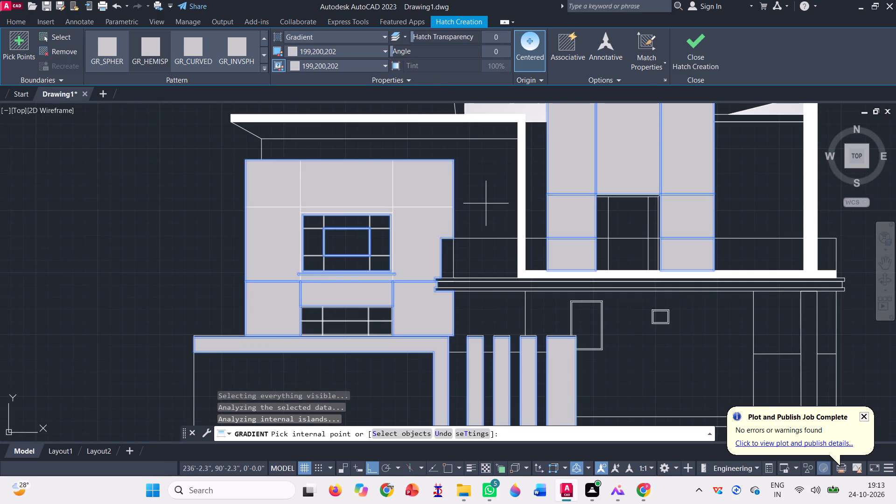
{"action": "left_click", "coordinate": [689, 47]}
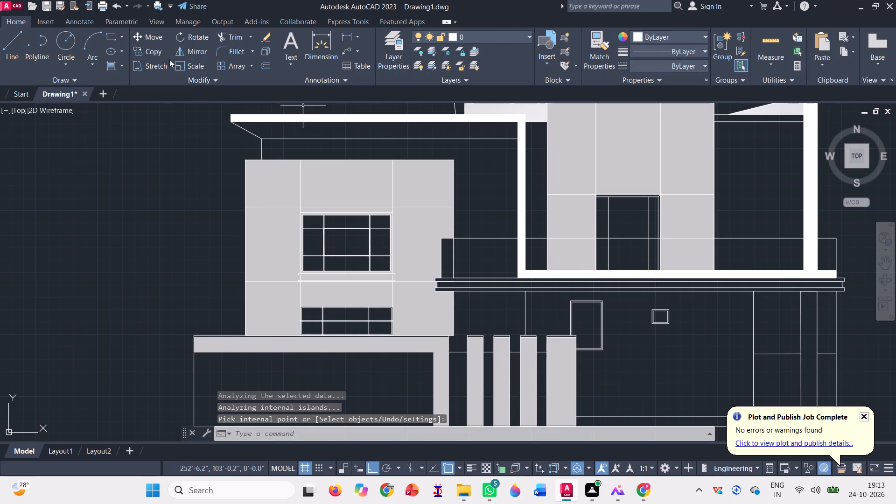
{"action": "scroll", "coordinate": [216, 203], "scroll_direction": "down", "scroll_amount": 1}
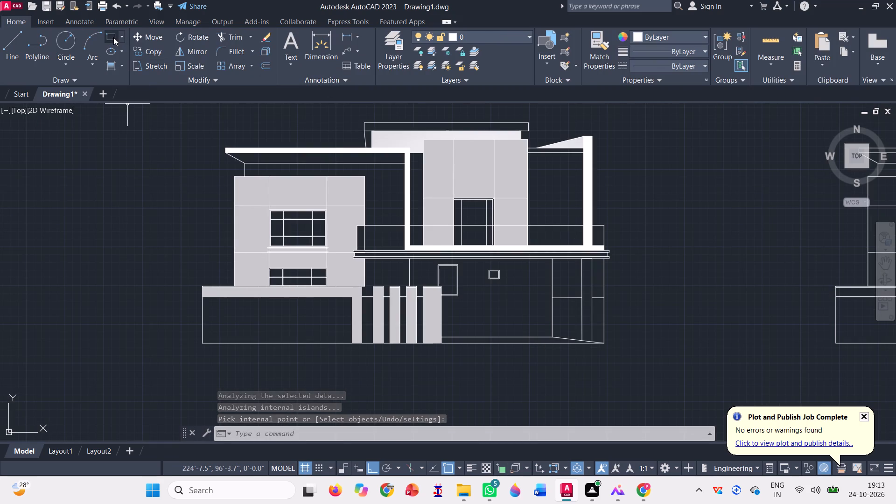
{"action": "left_click", "coordinate": [114, 36]}
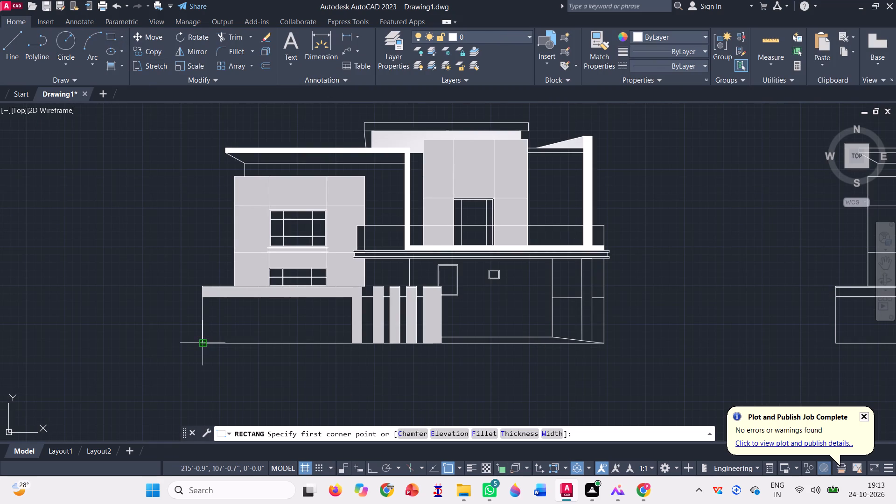
{"action": "left_click", "coordinate": [202, 344]}
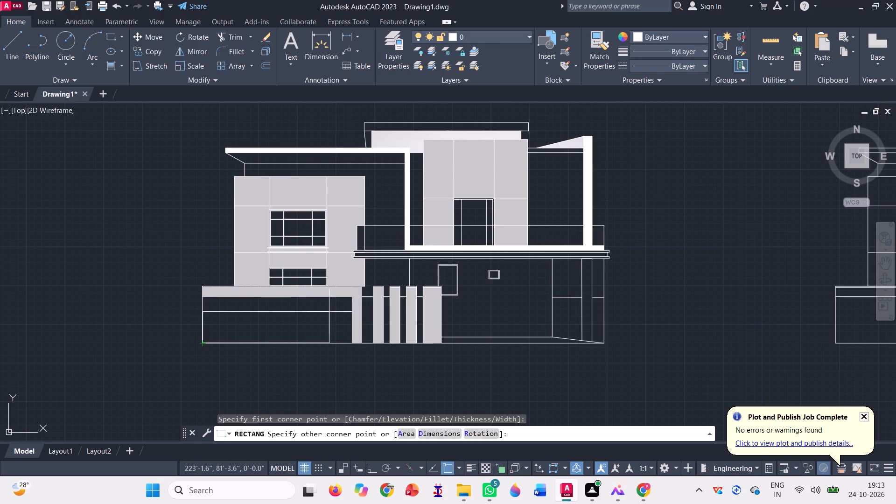
{"action": "left_click", "coordinate": [329, 312]}
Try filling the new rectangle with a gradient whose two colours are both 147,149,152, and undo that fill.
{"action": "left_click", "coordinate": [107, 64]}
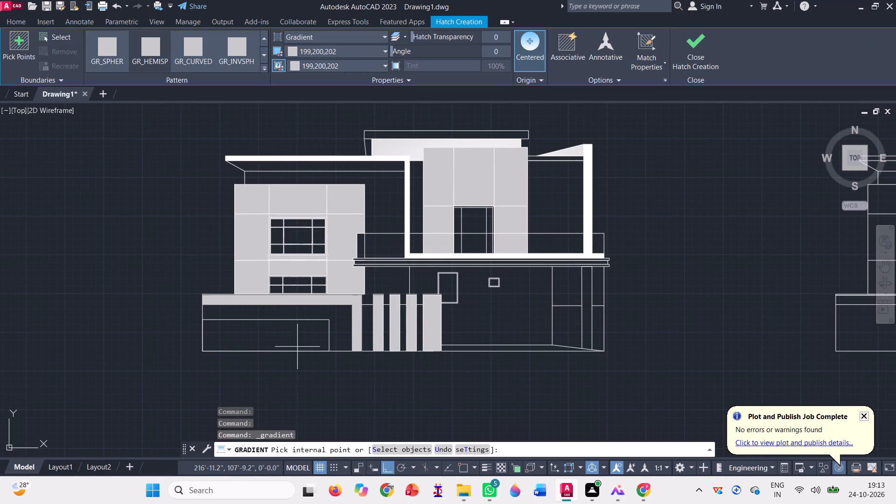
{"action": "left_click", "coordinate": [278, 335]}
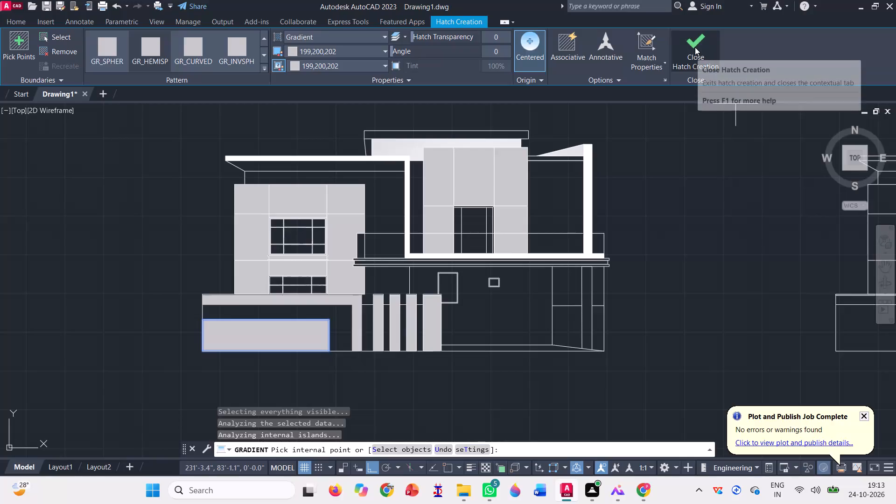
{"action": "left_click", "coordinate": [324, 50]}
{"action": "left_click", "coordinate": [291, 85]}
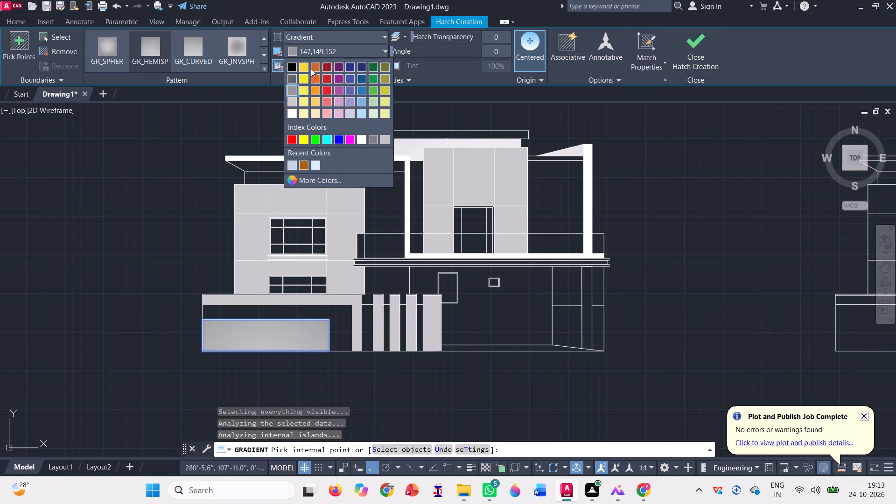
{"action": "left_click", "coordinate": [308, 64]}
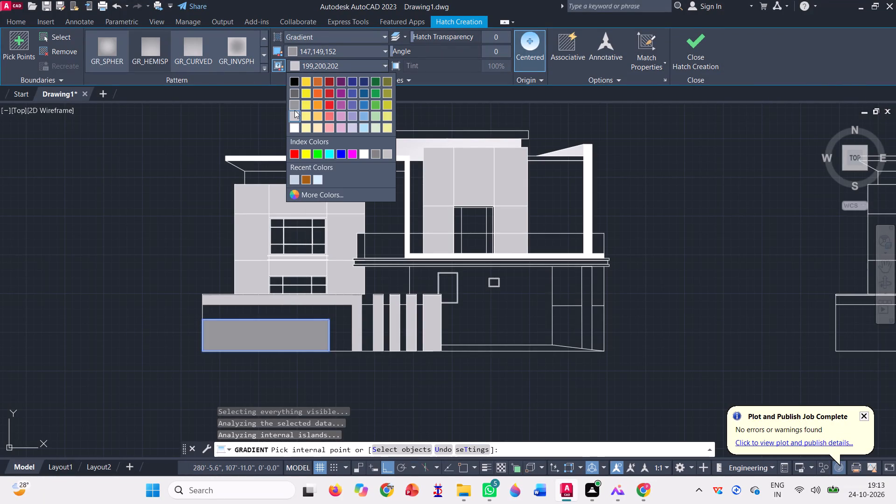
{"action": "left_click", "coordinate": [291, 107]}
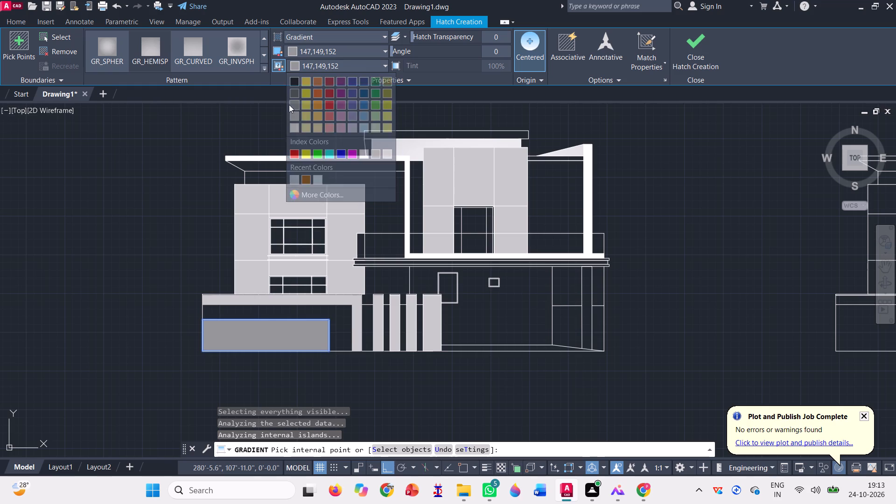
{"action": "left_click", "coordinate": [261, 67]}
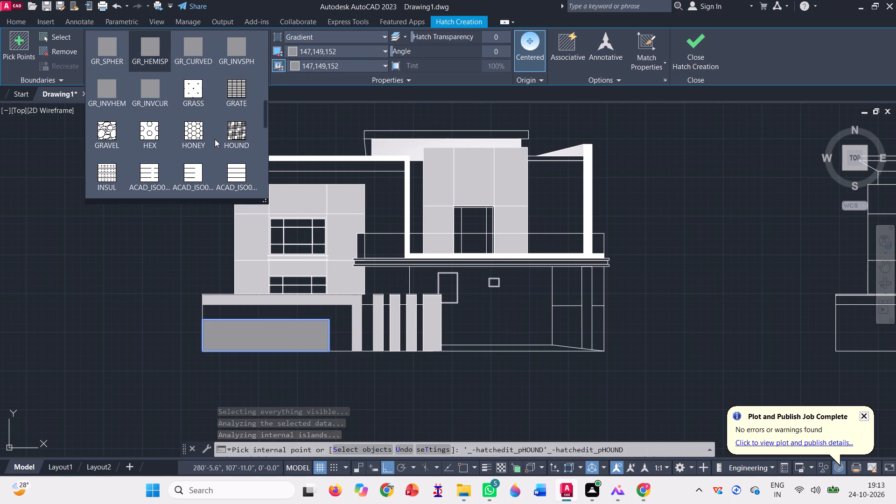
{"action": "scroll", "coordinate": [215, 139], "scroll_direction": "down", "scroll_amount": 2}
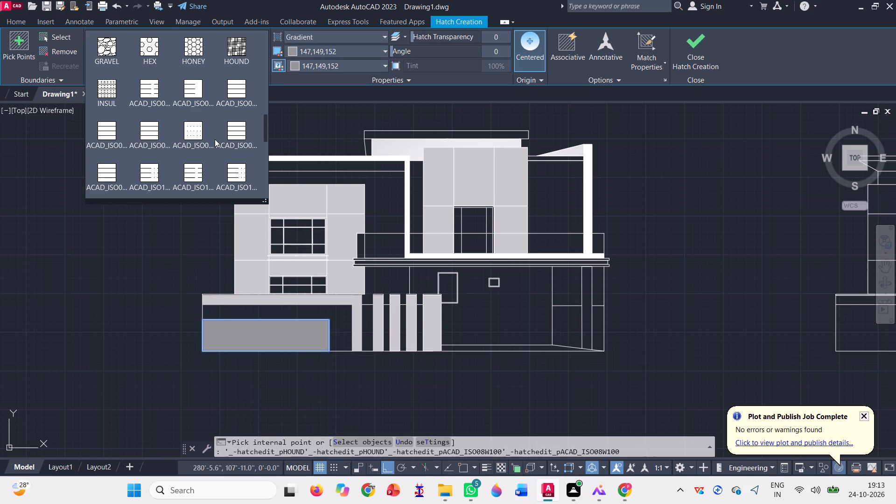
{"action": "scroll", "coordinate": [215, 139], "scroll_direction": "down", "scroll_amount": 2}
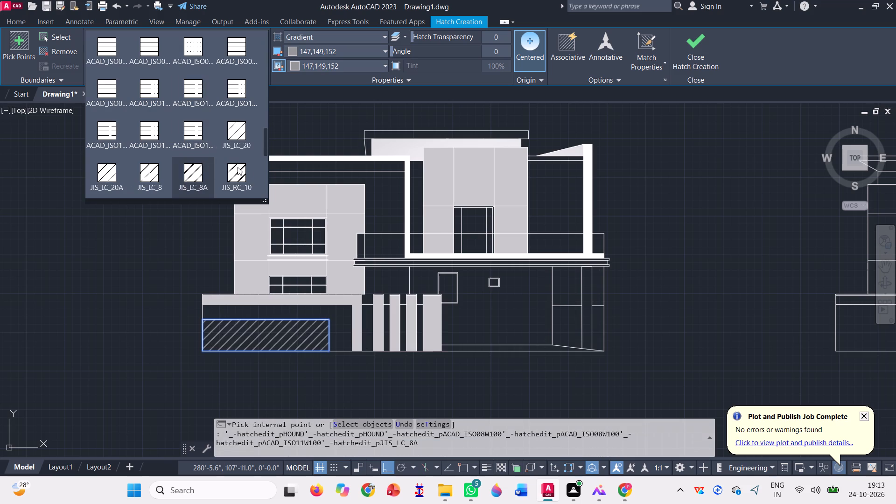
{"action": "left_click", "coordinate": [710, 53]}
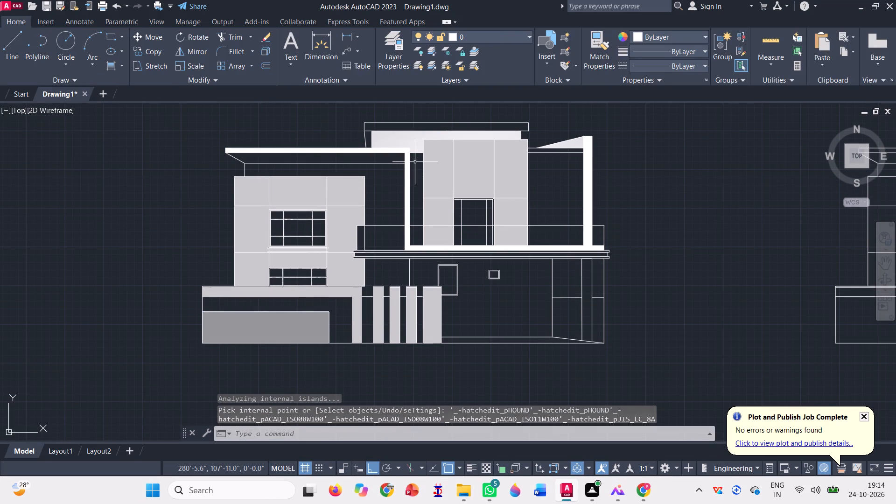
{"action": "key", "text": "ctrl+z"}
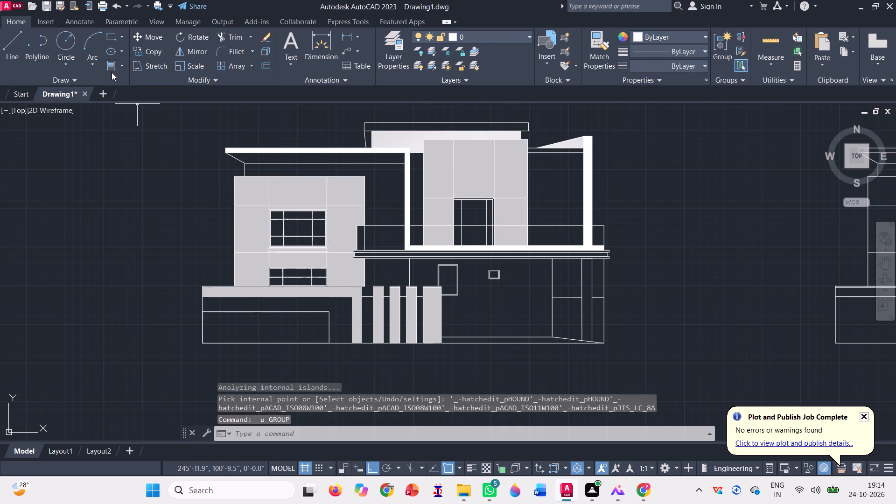
Fill the rectangle inside the boundary wall with the 199,200,202 gradient.
{"action": "left_click", "coordinate": [110, 69]}
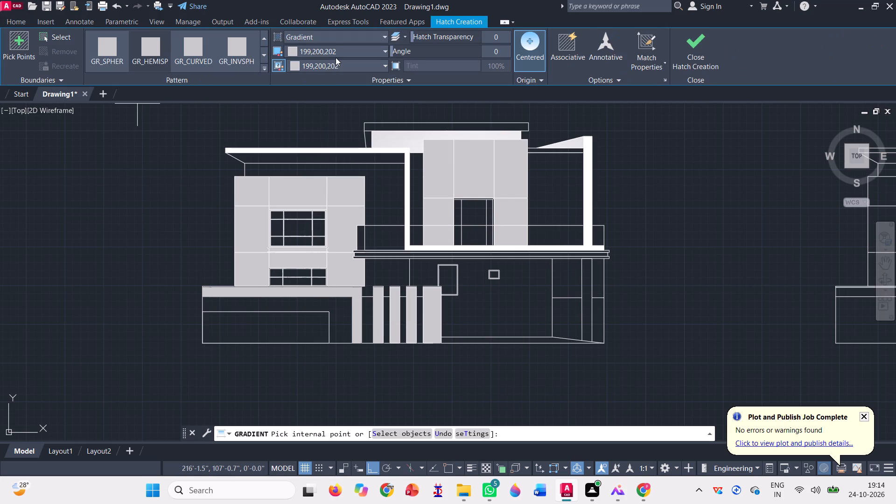
{"action": "left_click", "coordinate": [334, 56]}
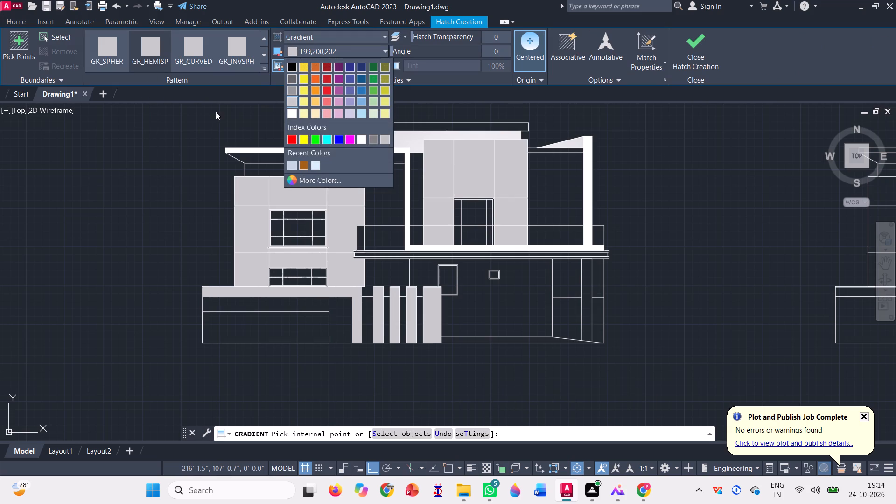
{"action": "left_click", "coordinate": [214, 110]}
{"action": "left_click", "coordinate": [232, 331]}
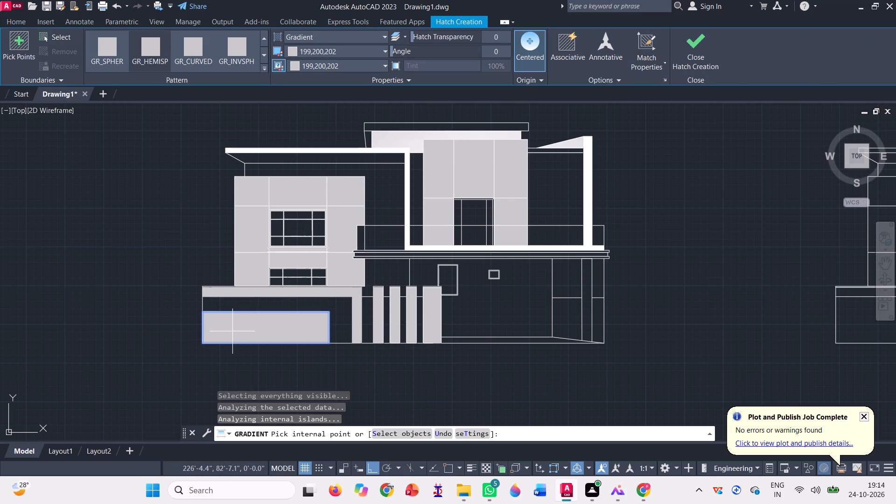
{"action": "left_click", "coordinate": [694, 55]}
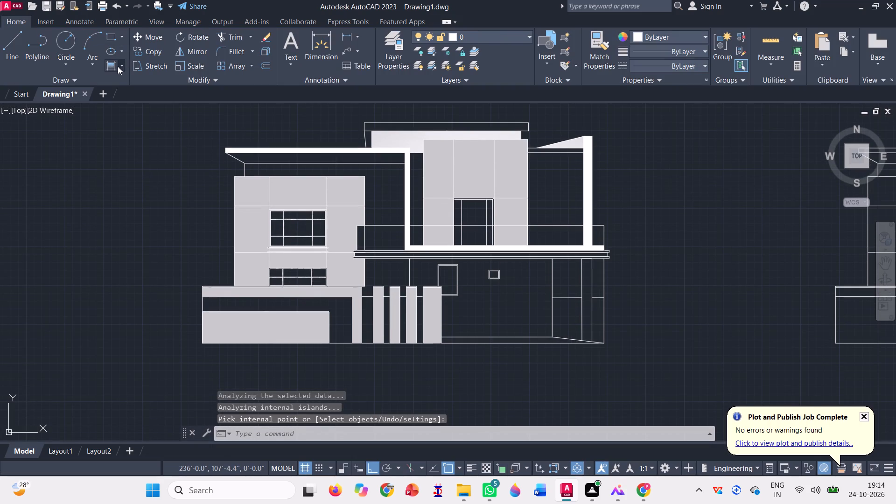
Start another gradient fill with both of its colours set to 147,149,152.
{"action": "left_click", "coordinate": [112, 67]}
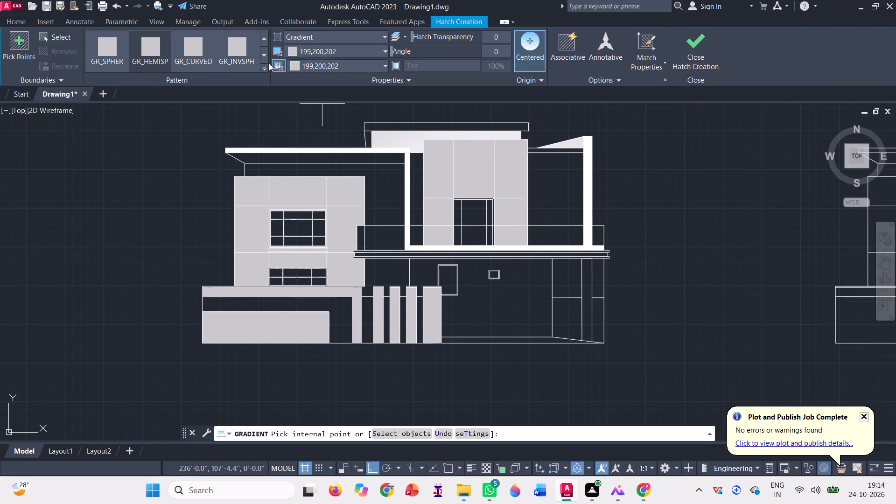
{"action": "left_click", "coordinate": [301, 54]}
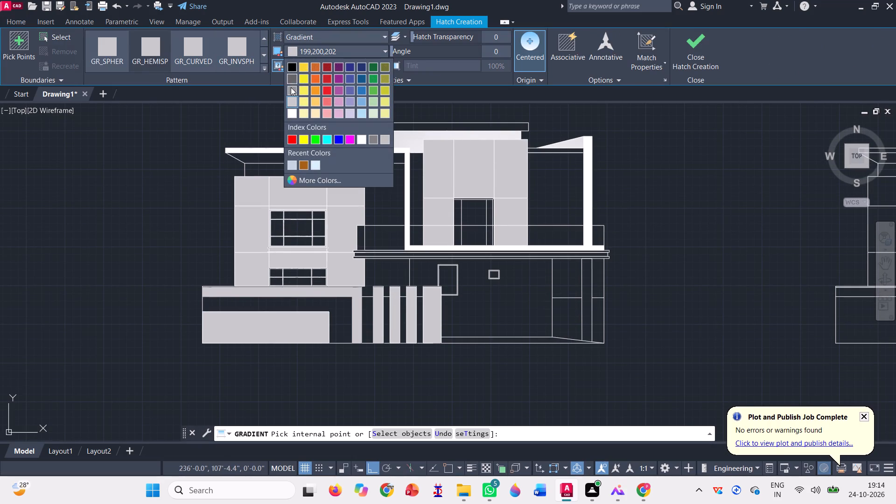
{"action": "left_click", "coordinate": [291, 87]}
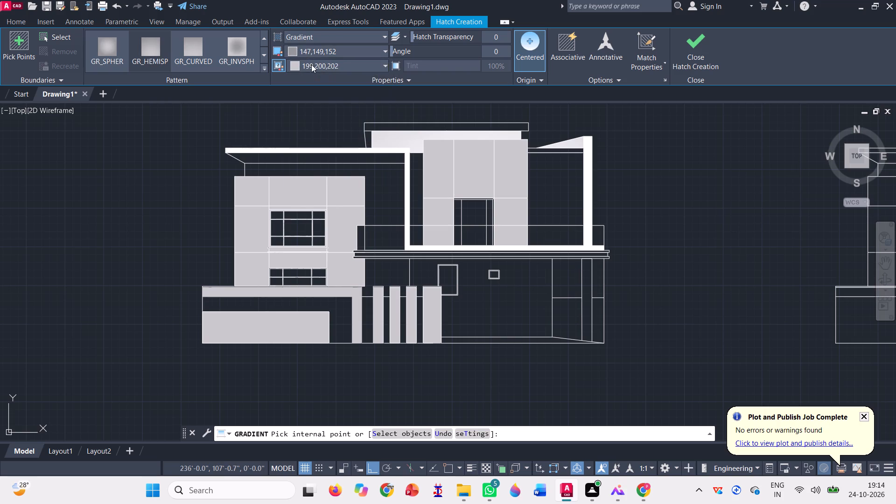
{"action": "left_click", "coordinate": [311, 63]}
{"action": "left_click", "coordinate": [295, 105]}
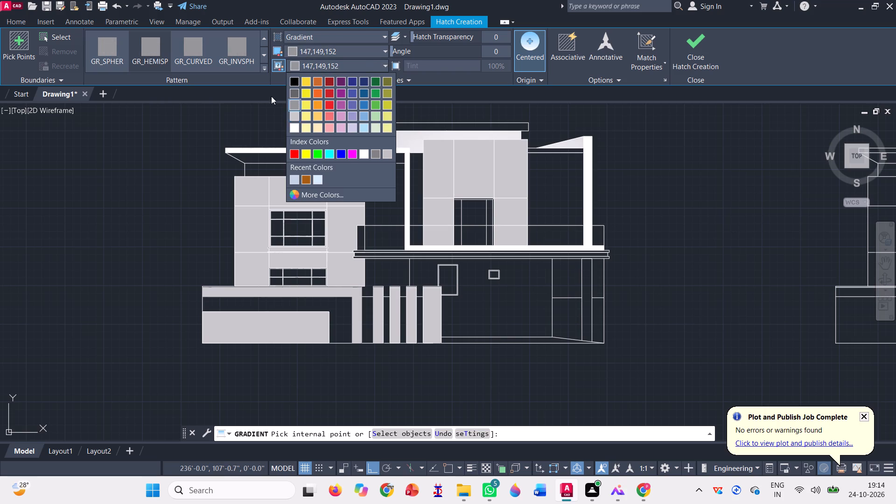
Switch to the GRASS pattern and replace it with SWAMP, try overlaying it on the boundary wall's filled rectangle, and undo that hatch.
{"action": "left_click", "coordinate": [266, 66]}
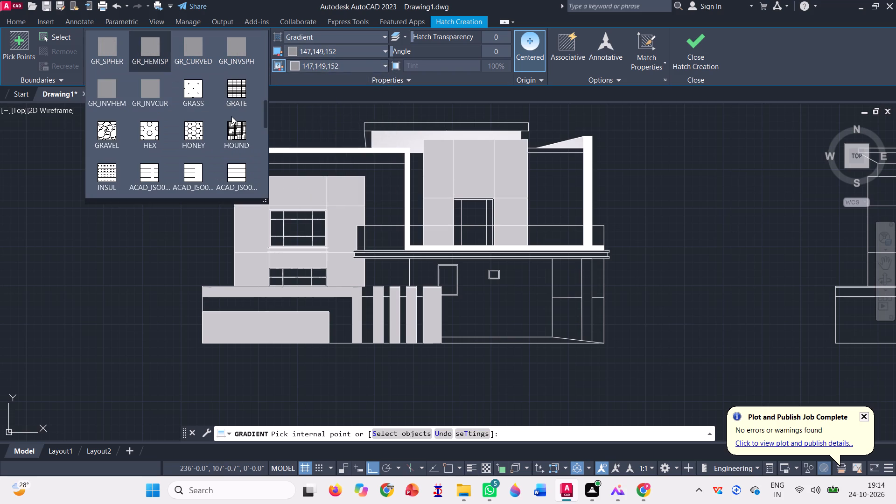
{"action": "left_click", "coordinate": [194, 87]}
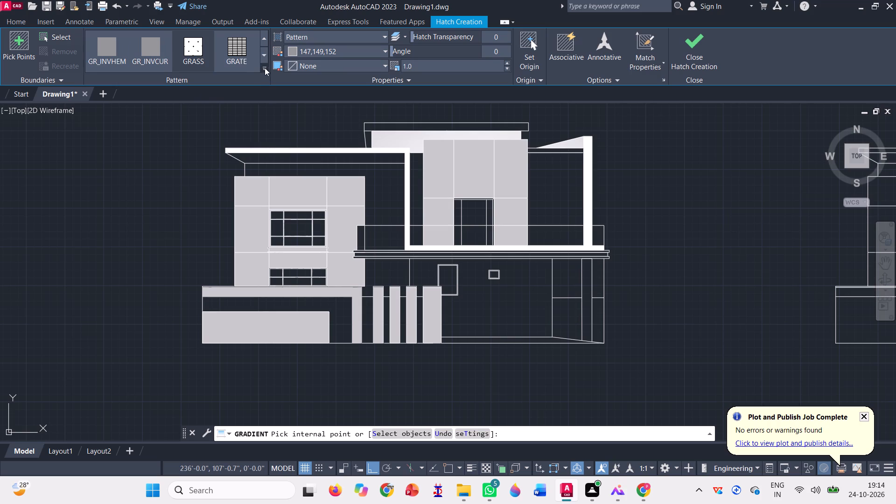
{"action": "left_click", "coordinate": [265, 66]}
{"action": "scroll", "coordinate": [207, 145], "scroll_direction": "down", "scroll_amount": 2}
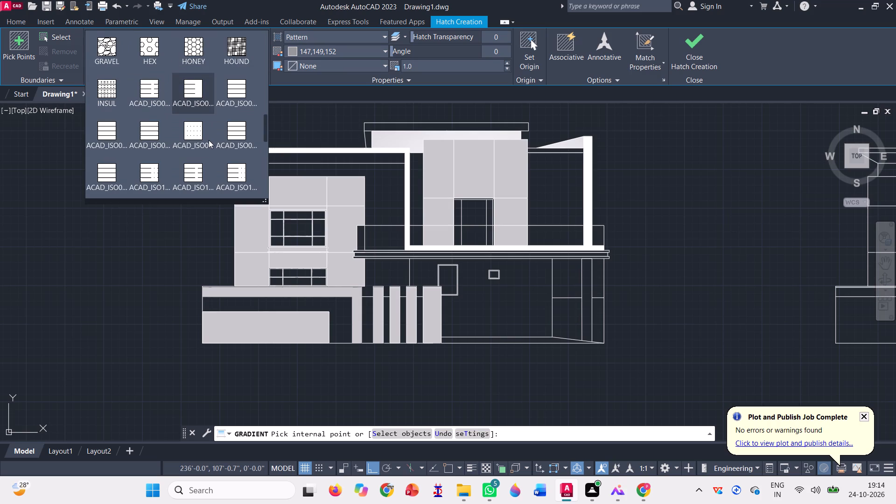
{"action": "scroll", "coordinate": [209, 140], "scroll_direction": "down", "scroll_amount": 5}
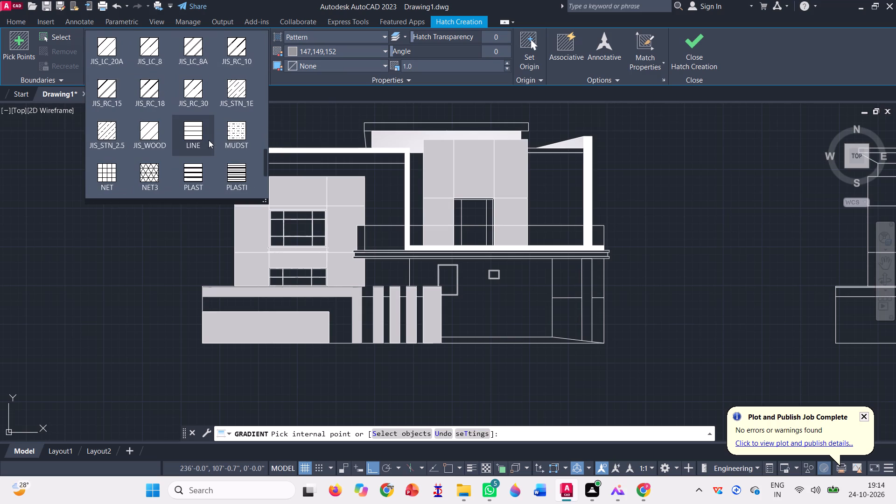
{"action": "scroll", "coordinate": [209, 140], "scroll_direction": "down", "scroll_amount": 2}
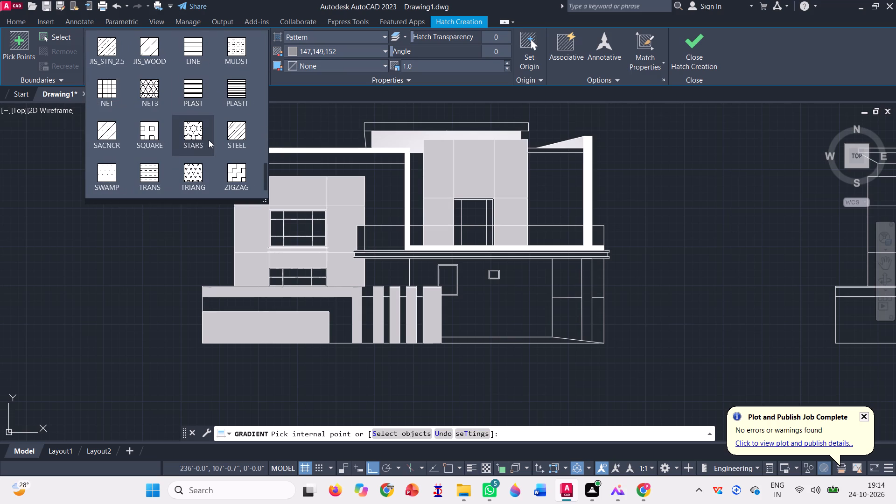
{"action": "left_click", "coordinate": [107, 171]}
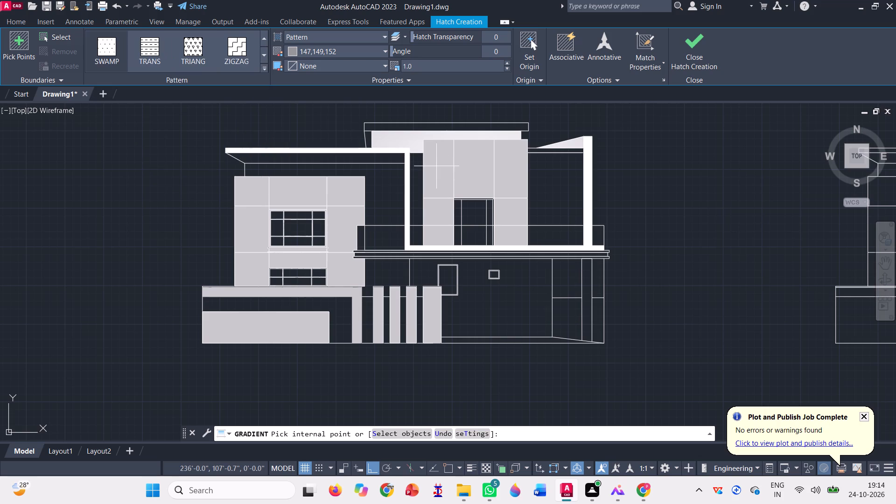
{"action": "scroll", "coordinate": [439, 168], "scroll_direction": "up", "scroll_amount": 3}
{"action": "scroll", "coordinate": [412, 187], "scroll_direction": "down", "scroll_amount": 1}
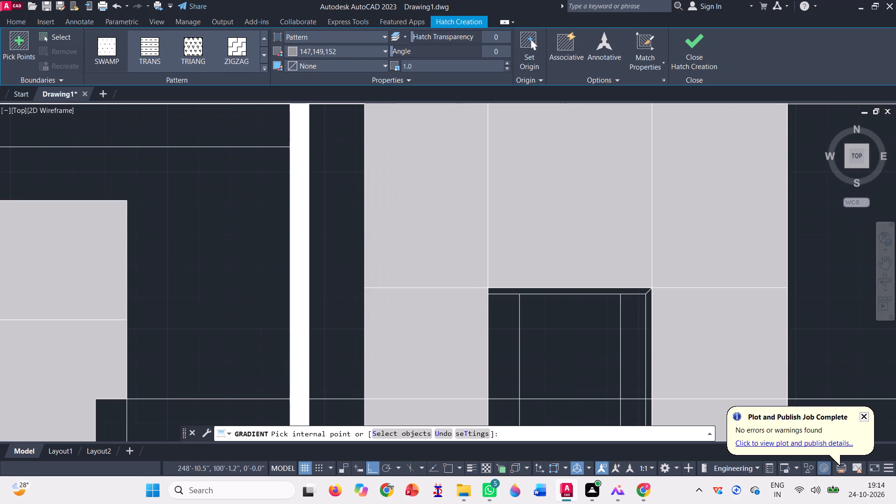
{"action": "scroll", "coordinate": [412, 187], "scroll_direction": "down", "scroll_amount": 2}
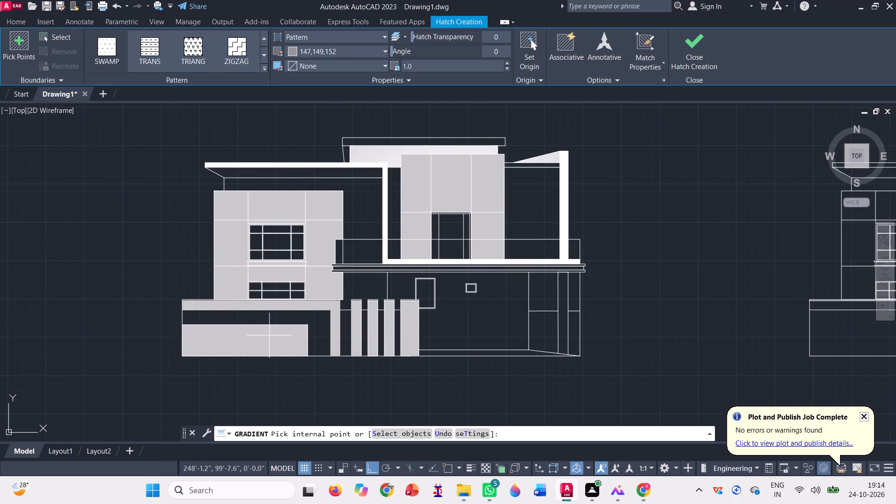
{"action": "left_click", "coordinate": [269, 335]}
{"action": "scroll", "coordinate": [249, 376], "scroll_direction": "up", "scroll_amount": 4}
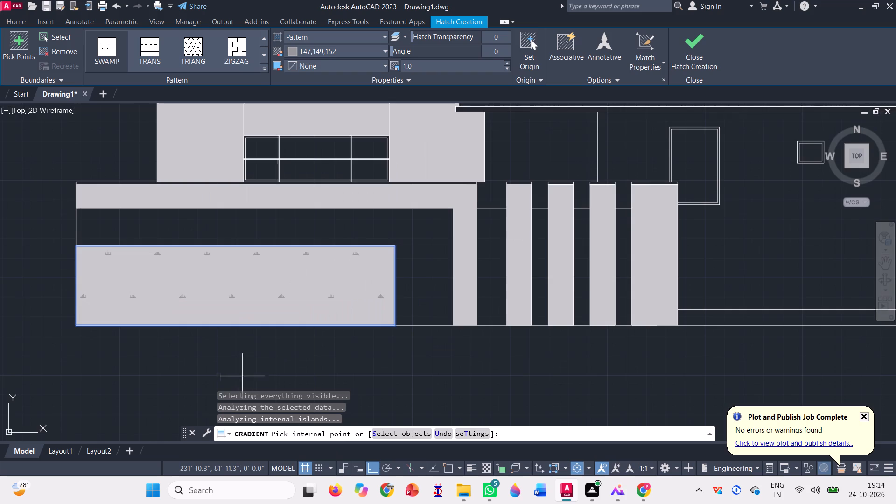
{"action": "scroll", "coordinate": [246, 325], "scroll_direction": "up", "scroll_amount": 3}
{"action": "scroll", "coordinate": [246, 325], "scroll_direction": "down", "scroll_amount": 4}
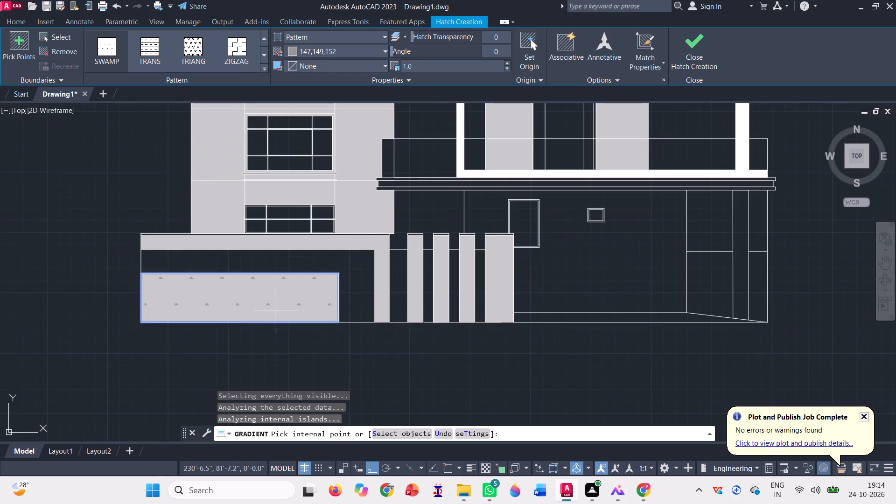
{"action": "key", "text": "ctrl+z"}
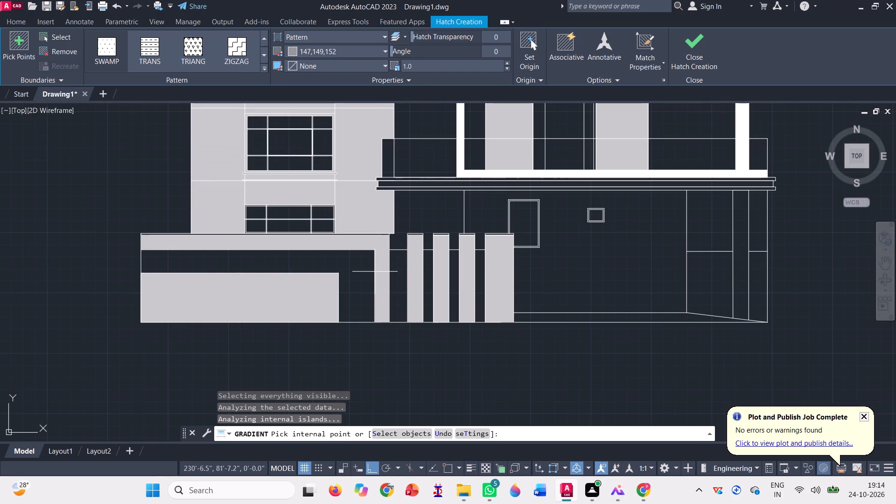
Choose the GOST_GLASS pattern in colour 147,149,152 and overlay it on the filled rectangle inside the boundary wall.
{"action": "left_click", "coordinate": [267, 67]}
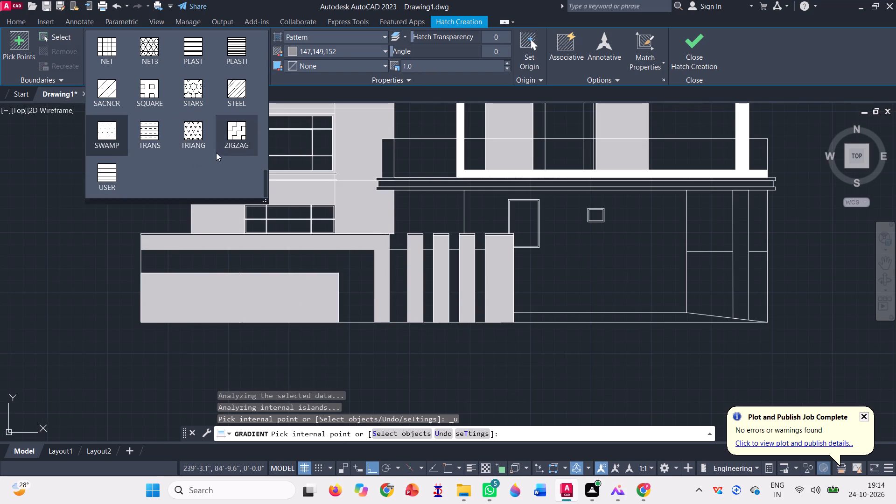
{"action": "scroll", "coordinate": [212, 155], "scroll_direction": "up", "scroll_amount": 1}
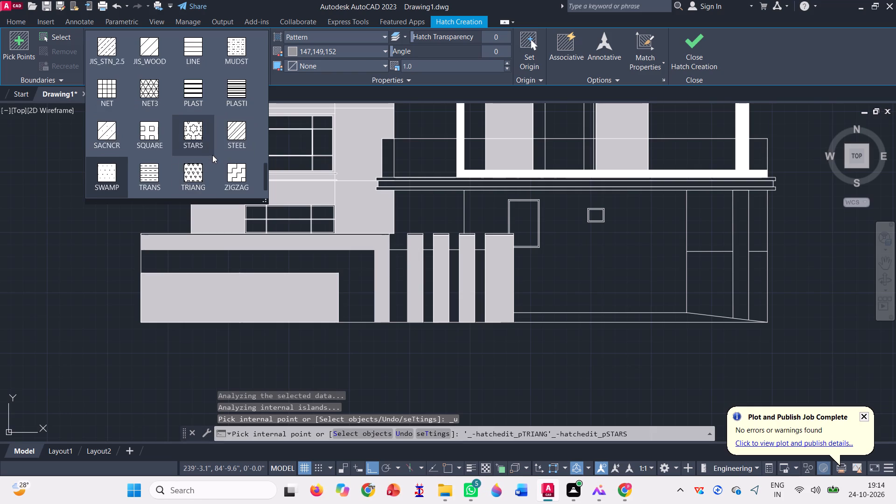
{"action": "scroll", "coordinate": [212, 155], "scroll_direction": "up", "scroll_amount": 4}
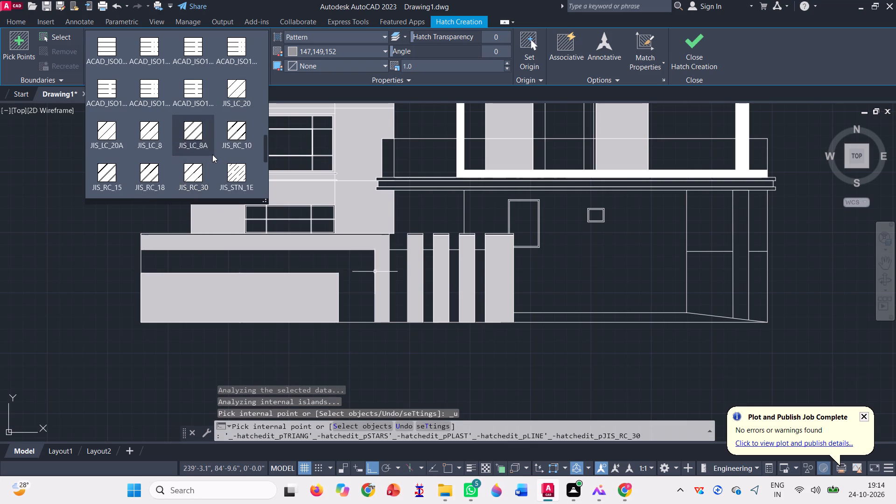
{"action": "scroll", "coordinate": [212, 154], "scroll_direction": "up", "scroll_amount": 5}
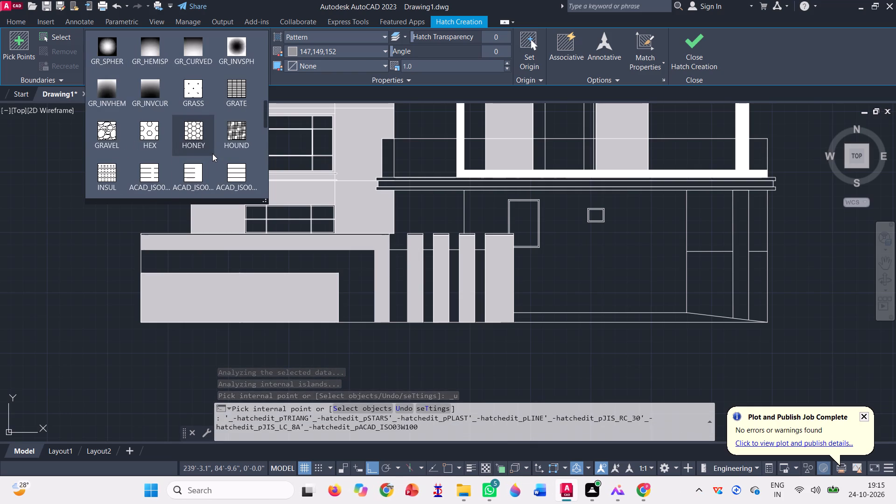
{"action": "scroll", "coordinate": [212, 154], "scroll_direction": "up", "scroll_amount": 3}
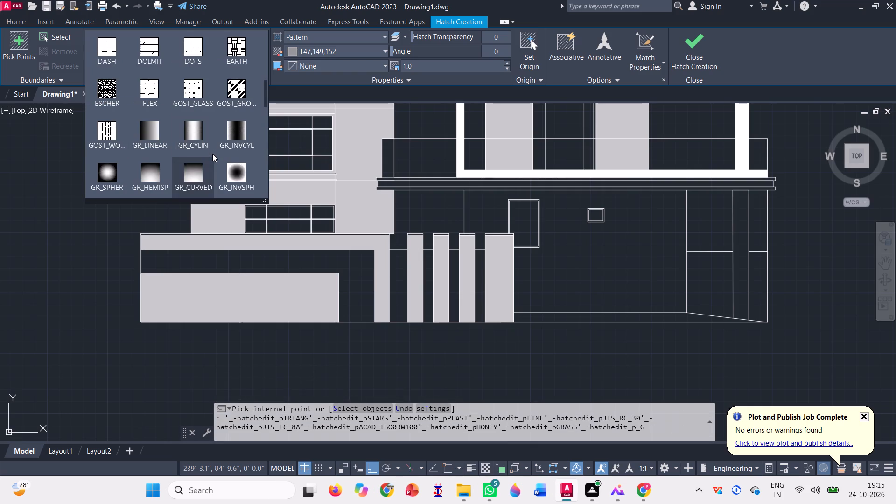
{"action": "left_click", "coordinate": [194, 82]}
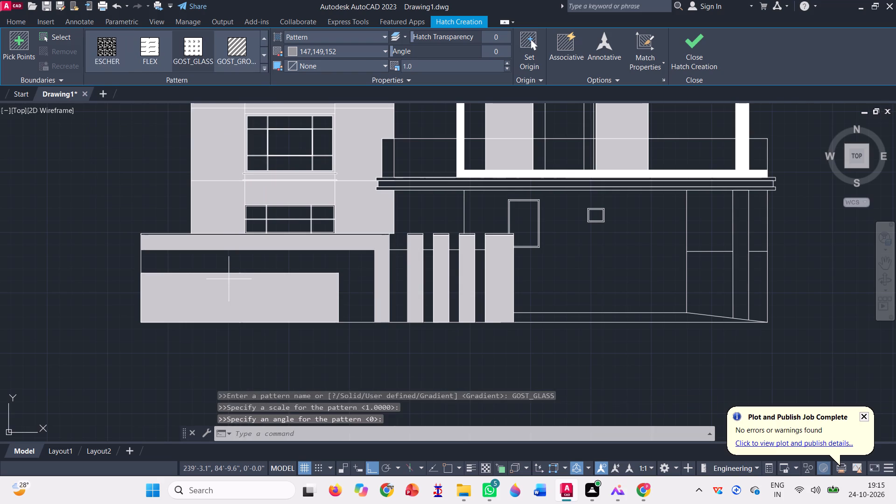
{"action": "left_click", "coordinate": [229, 284]}
{"action": "scroll", "coordinate": [245, 294], "scroll_direction": "up", "scroll_amount": 4}
{"action": "scroll", "coordinate": [244, 293], "scroll_direction": "down", "scroll_amount": 4}
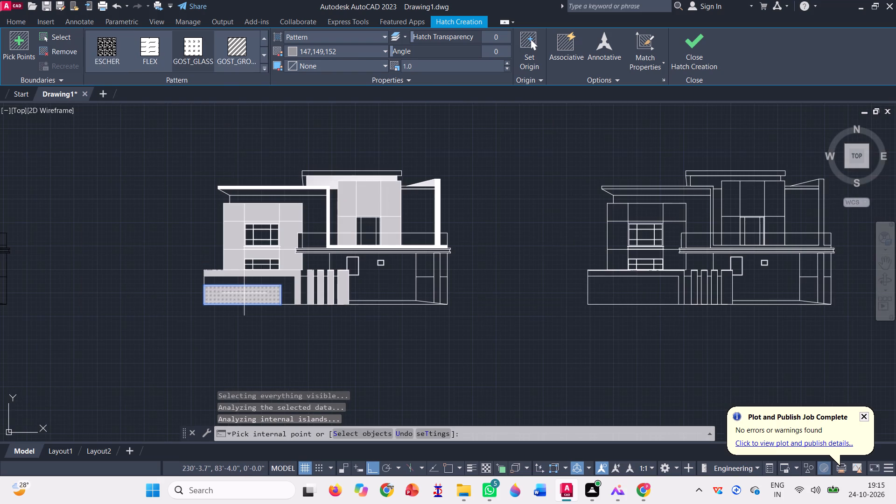
{"action": "scroll", "coordinate": [242, 49], "scroll_direction": "down", "scroll_amount": 1}
{"action": "scroll", "coordinate": [202, 41], "scroll_direction": "up", "scroll_amount": 1}
Try the ESCHER pattern on the rectangle's hatch, and replace it with the DOTS pattern.
{"action": "left_click", "coordinate": [99, 38]}
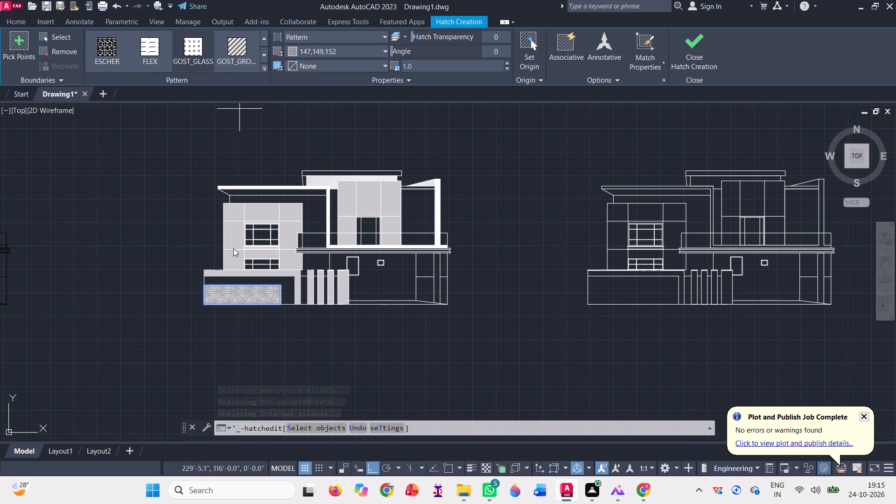
{"action": "left_click", "coordinate": [265, 67]}
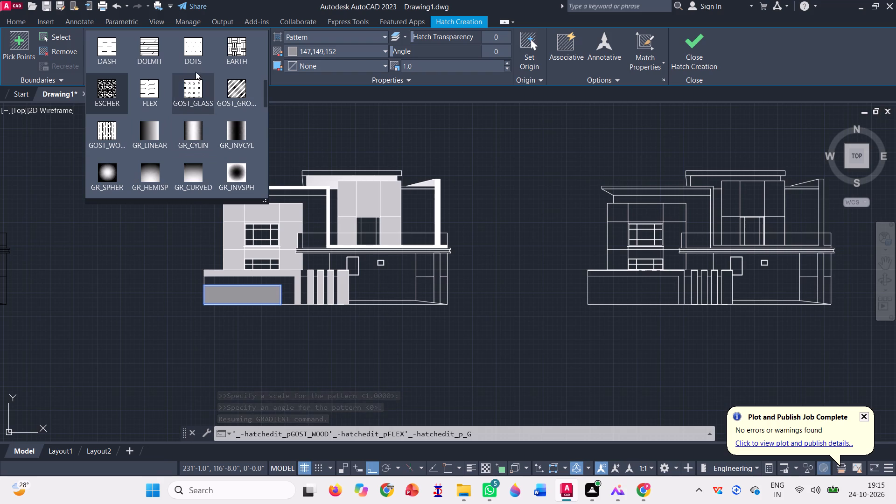
{"action": "left_click", "coordinate": [190, 44]}
{"action": "scroll", "coordinate": [233, 305], "scroll_direction": "up", "scroll_amount": 4}
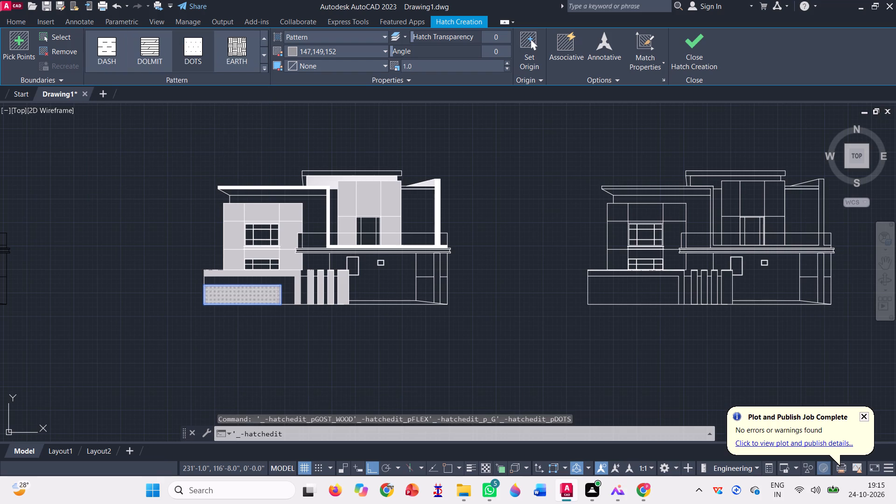
{"action": "scroll", "coordinate": [217, 284], "scroll_direction": "up", "scroll_amount": 4}
{"action": "scroll", "coordinate": [236, 315], "scroll_direction": "down", "scroll_amount": 3}
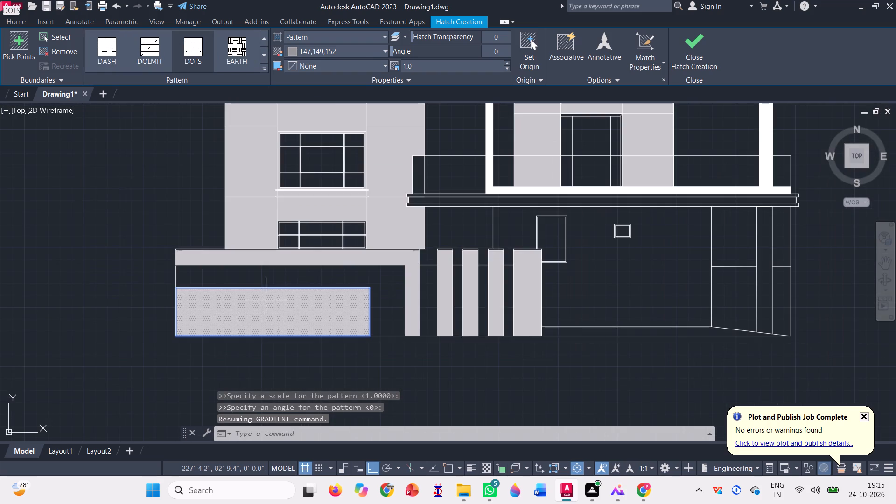
Extend the DOTS hatch to the L-shaped boundary wall frame, the three narrow pillars and the wide pillar beside them.
{"action": "left_click", "coordinate": [406, 259]}
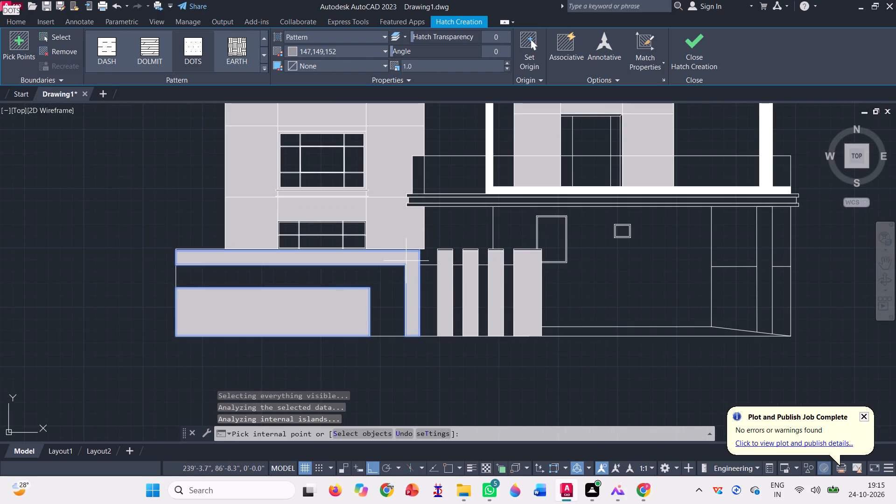
{"action": "scroll", "coordinate": [447, 267], "scroll_direction": "up", "scroll_amount": 3}
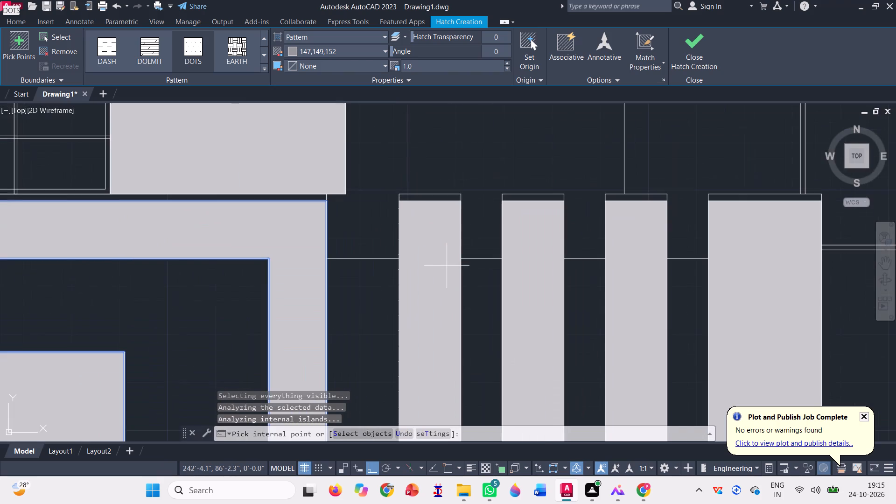
{"action": "scroll", "coordinate": [359, 258], "scroll_direction": "down", "scroll_amount": 2}
{"action": "left_click", "coordinate": [394, 260]}
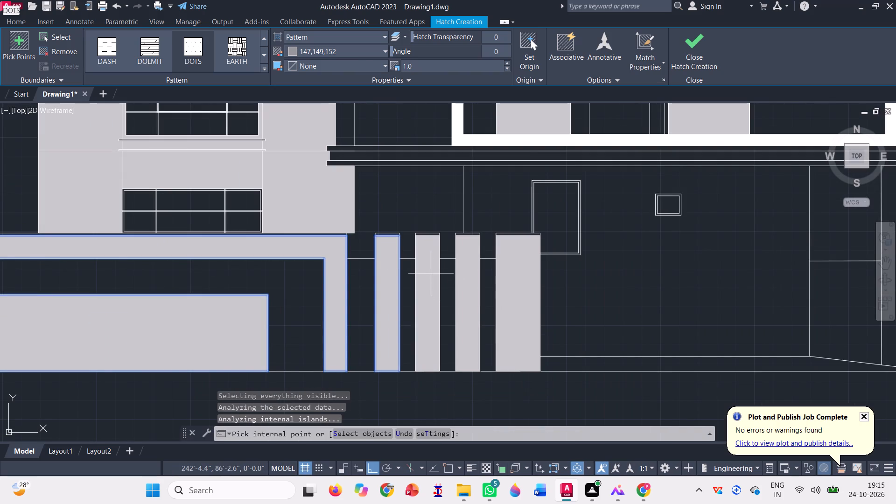
{"action": "left_click", "coordinate": [431, 273]}
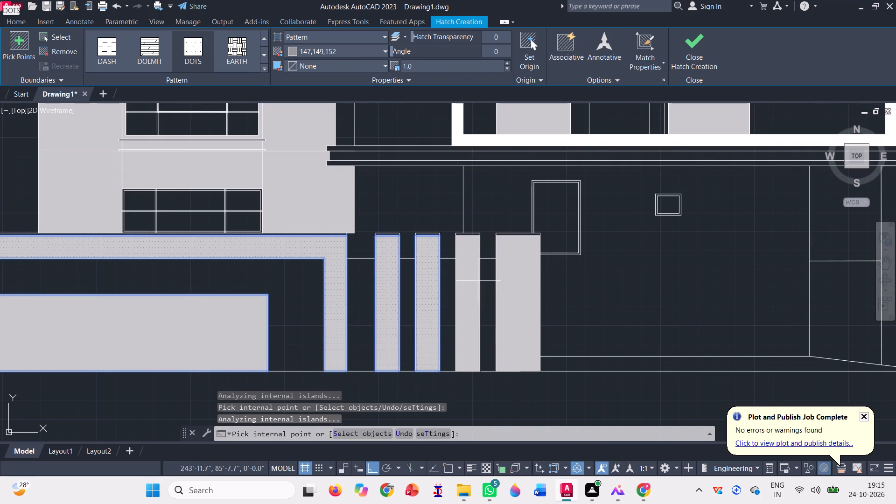
{"action": "left_click", "coordinate": [475, 278]}
{"action": "left_click", "coordinate": [511, 296]}
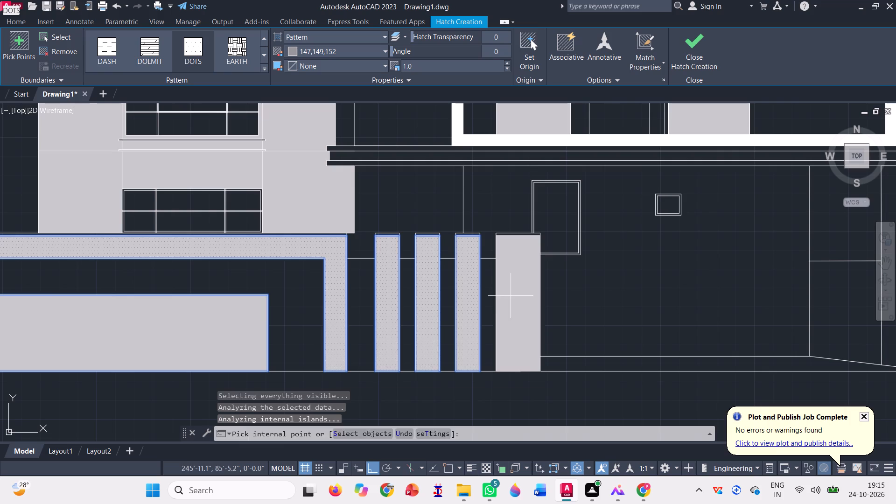
Add the DOTS hatch to the grey wall panels above, beside and between the windows of the left-hand block.
{"action": "scroll", "coordinate": [407, 312], "scroll_direction": "down", "scroll_amount": 1}
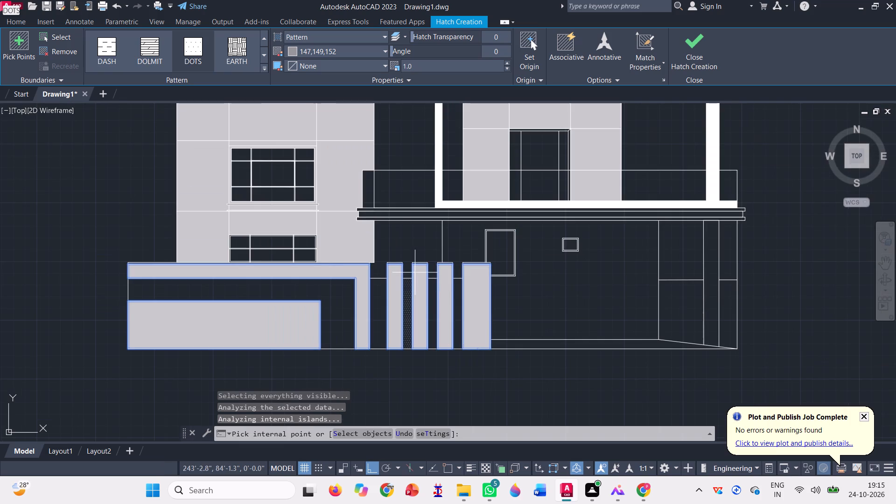
{"action": "scroll", "coordinate": [357, 292], "scroll_direction": "down", "scroll_amount": 1}
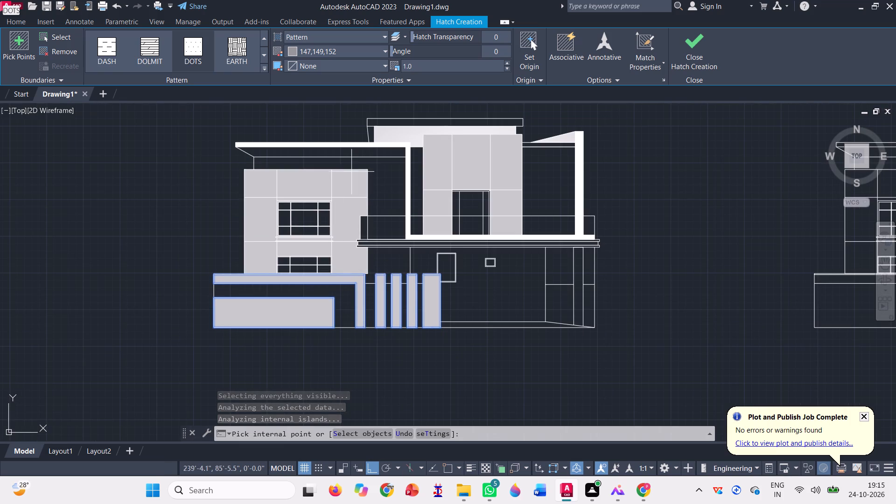
{"action": "scroll", "coordinate": [327, 186], "scroll_direction": "up", "scroll_amount": 2}
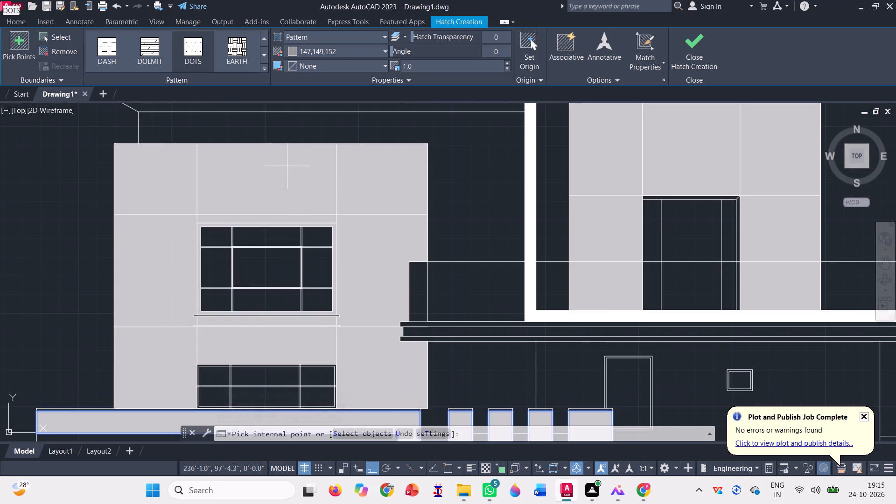
{"action": "left_click", "coordinate": [287, 166]}
{"action": "left_click", "coordinate": [409, 189]}
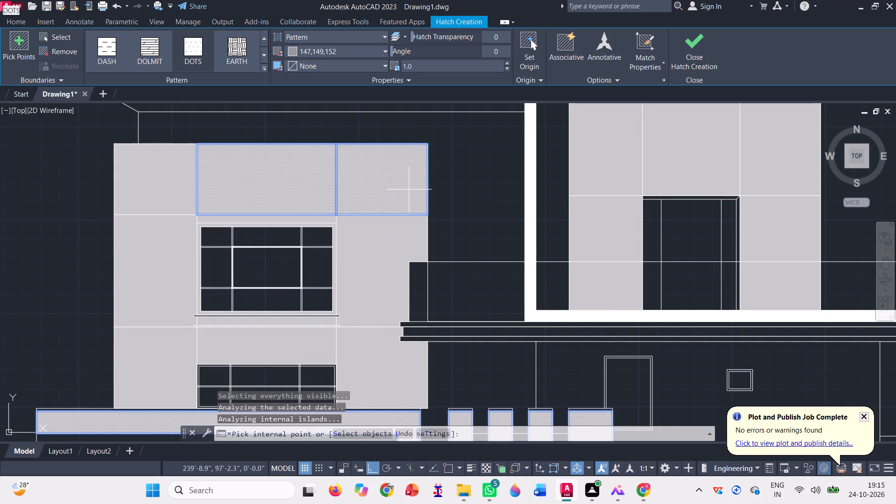
{"action": "left_click", "coordinate": [371, 261]}
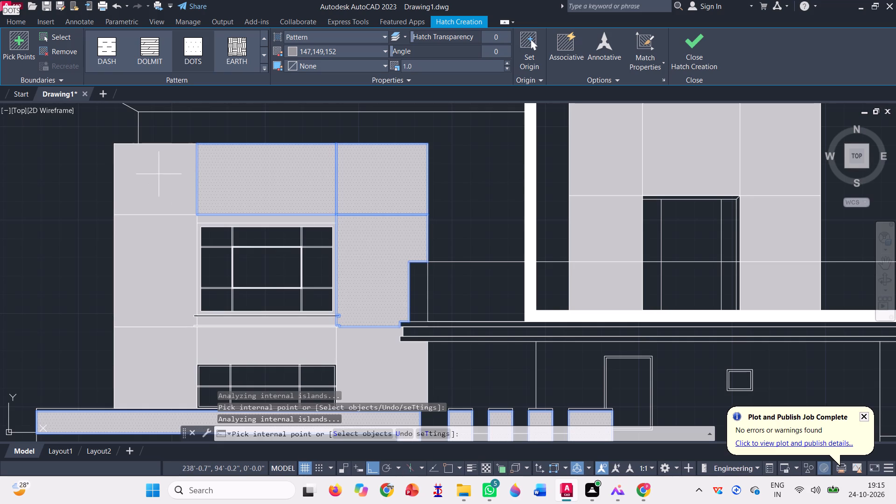
{"action": "left_click", "coordinate": [156, 170]}
{"action": "left_click", "coordinate": [167, 272]}
{"action": "scroll", "coordinate": [325, 235], "scroll_direction": "down", "scroll_amount": 1}
{"action": "scroll", "coordinate": [223, 329], "scroll_direction": "up", "scroll_amount": 3}
{"action": "left_click", "coordinate": [223, 318]}
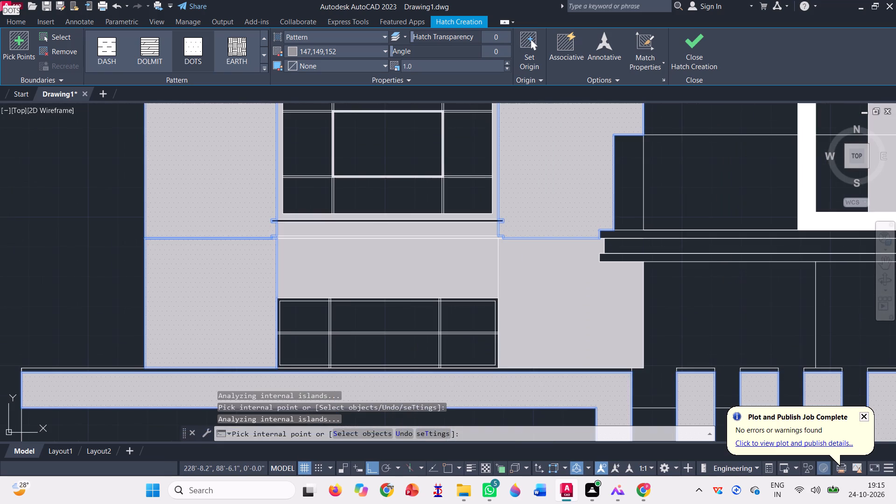
{"action": "left_click", "coordinate": [336, 263]}
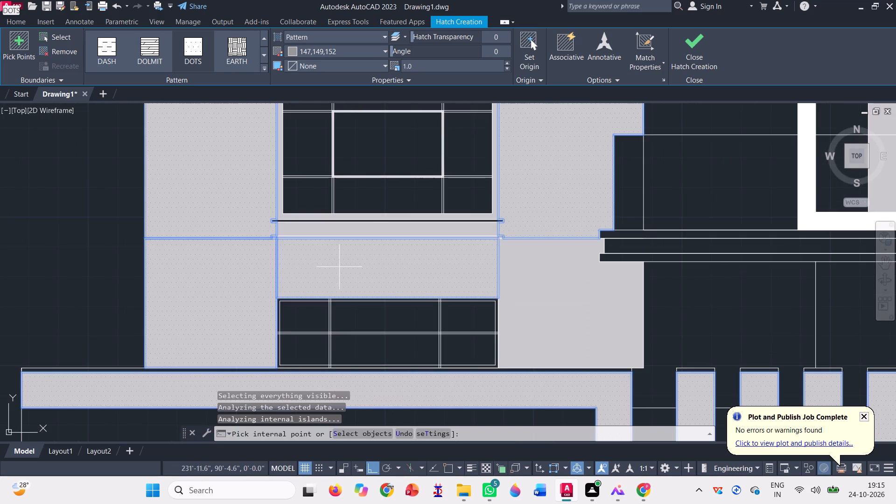
{"action": "left_click", "coordinate": [532, 301]}
Add the DOTS hatch to the grey panels above and on both sides of the upper-floor door, including those behind the railing.
{"action": "scroll", "coordinate": [293, 300], "scroll_direction": "down", "scroll_amount": 3}
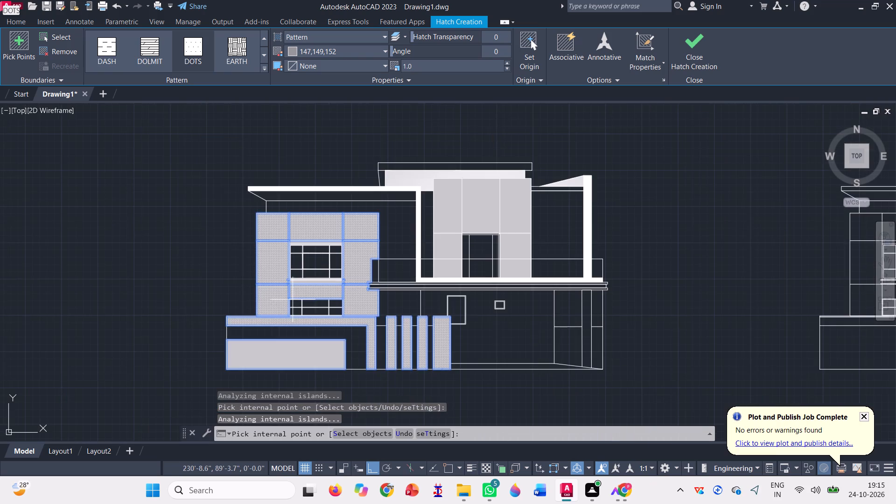
{"action": "scroll", "coordinate": [554, 246], "scroll_direction": "up", "scroll_amount": 2}
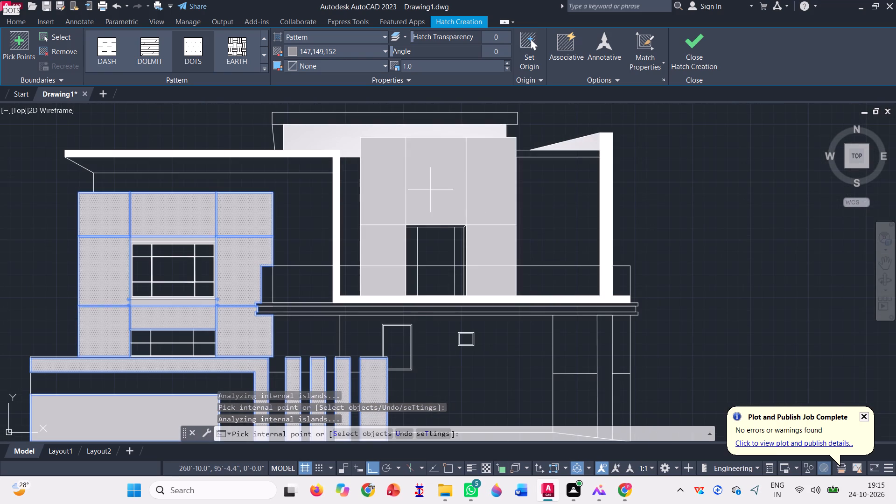
{"action": "scroll", "coordinate": [380, 162], "scroll_direction": "up", "scroll_amount": 2}
{"action": "left_click", "coordinate": [376, 185]}
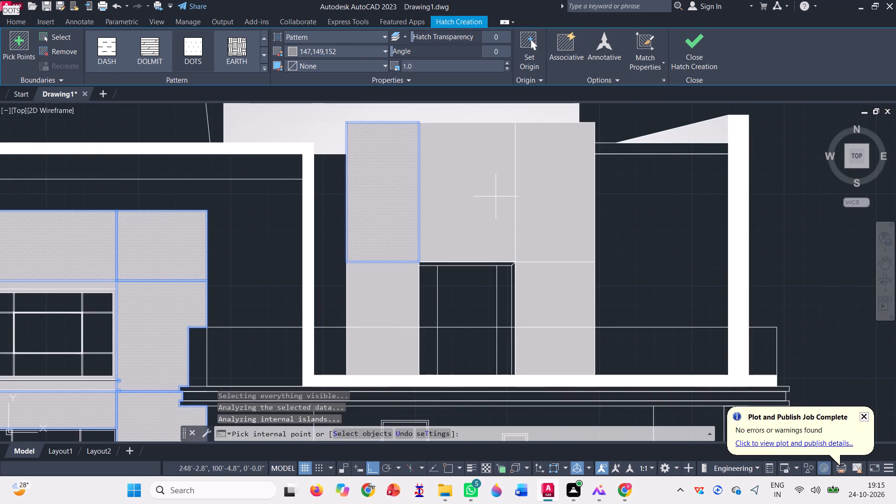
{"action": "left_click", "coordinate": [489, 184]}
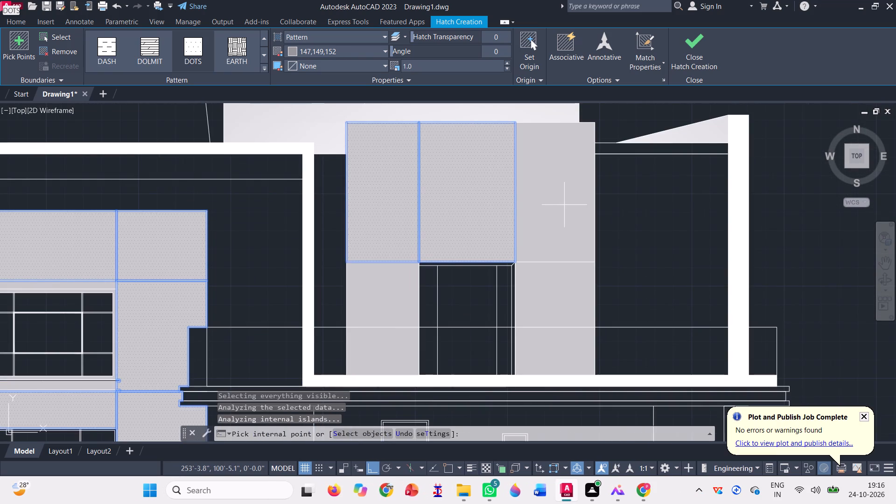
{"action": "left_click", "coordinate": [564, 204]}
{"action": "scroll", "coordinate": [380, 327], "scroll_direction": "up", "scroll_amount": 2}
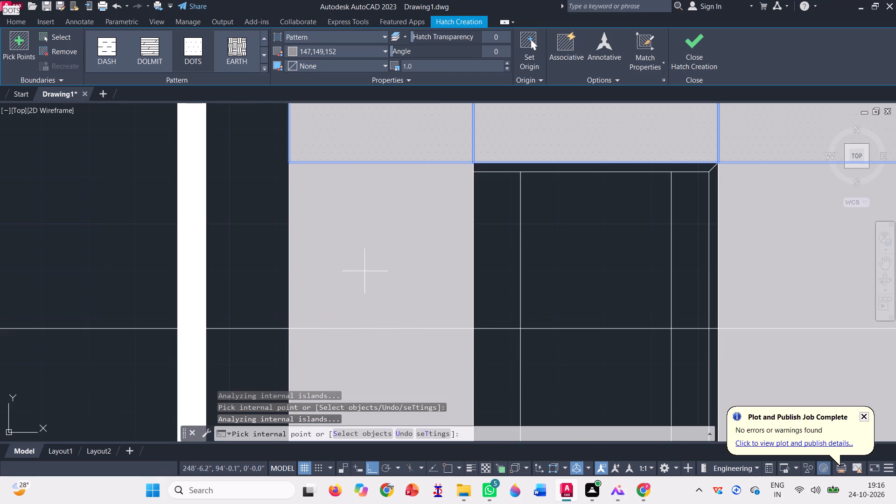
{"action": "left_click", "coordinate": [360, 255]}
{"action": "scroll", "coordinate": [329, 276], "scroll_direction": "down", "scroll_amount": 3}
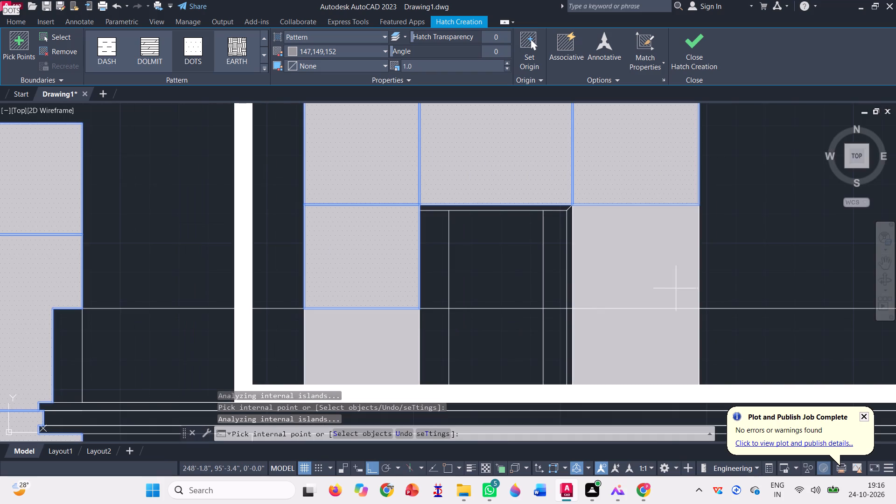
{"action": "left_click", "coordinate": [631, 257]}
{"action": "scroll", "coordinate": [607, 395], "scroll_direction": "up", "scroll_amount": 4}
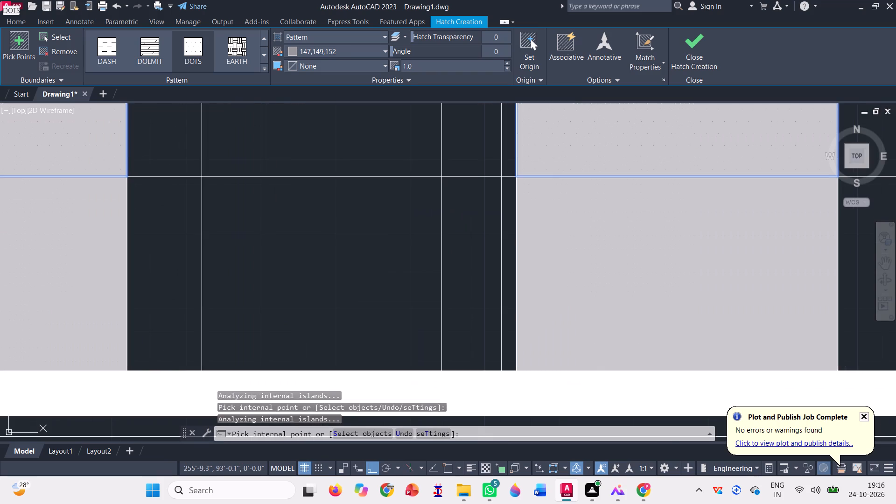
{"action": "left_click", "coordinate": [637, 266]}
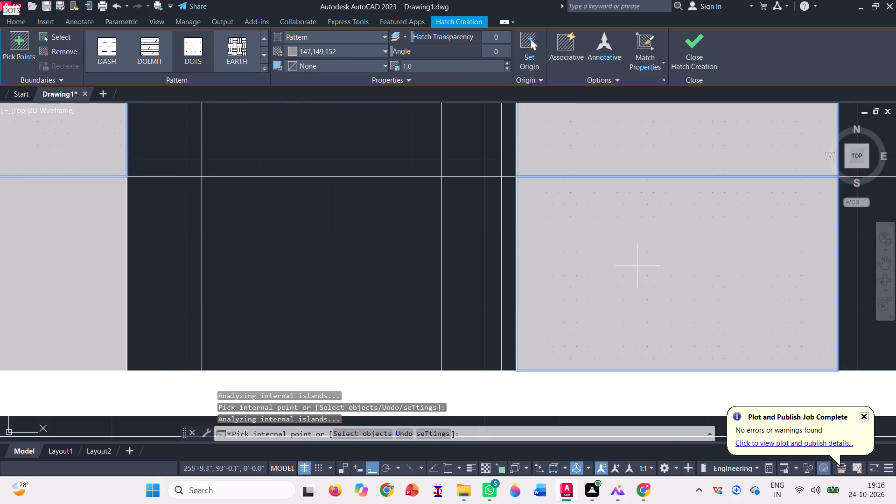
{"action": "scroll", "coordinate": [686, 280], "scroll_direction": "down", "scroll_amount": 1}
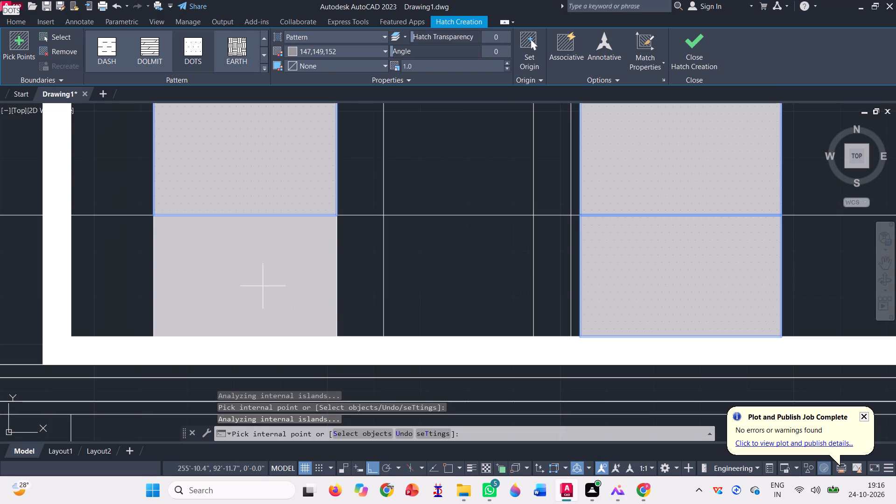
{"action": "left_click", "coordinate": [263, 284]}
Set the DOTS hatch's pattern scale to 0.5 and finish the wall panel hatch.
{"action": "scroll", "coordinate": [553, 241], "scroll_direction": "down", "scroll_amount": 4}
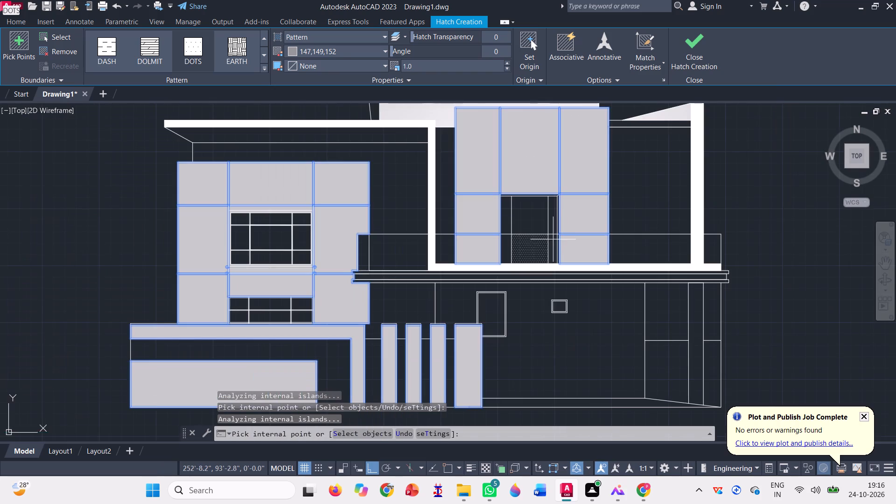
{"action": "scroll", "coordinate": [548, 239], "scroll_direction": "down", "scroll_amount": 1}
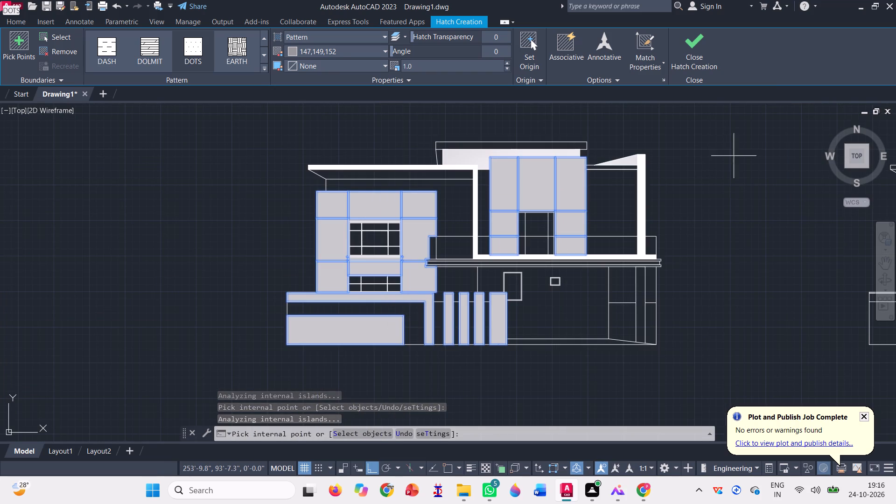
{"action": "left_click", "coordinate": [508, 65]}
{"action": "left_click", "coordinate": [507, 68]}
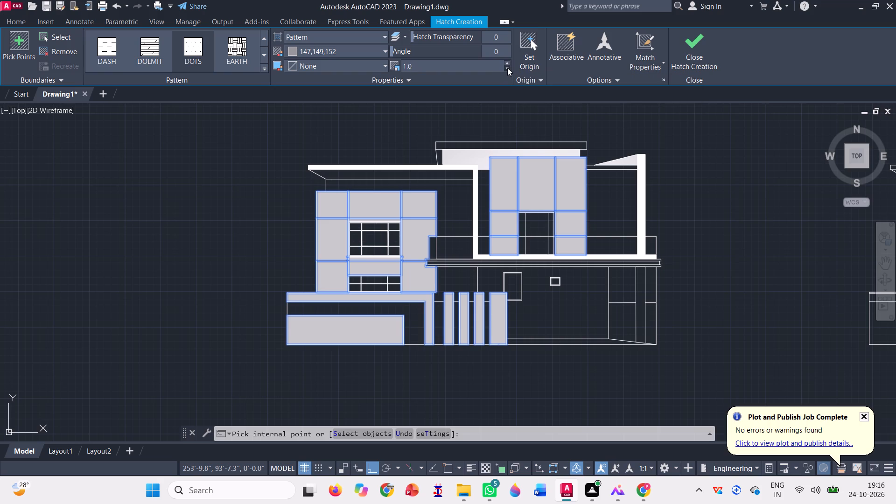
{"action": "triple_click", "coordinate": [507, 68]}
{"action": "triple_click", "coordinate": [507, 68]}
{"action": "triple_click", "coordinate": [507, 68]}
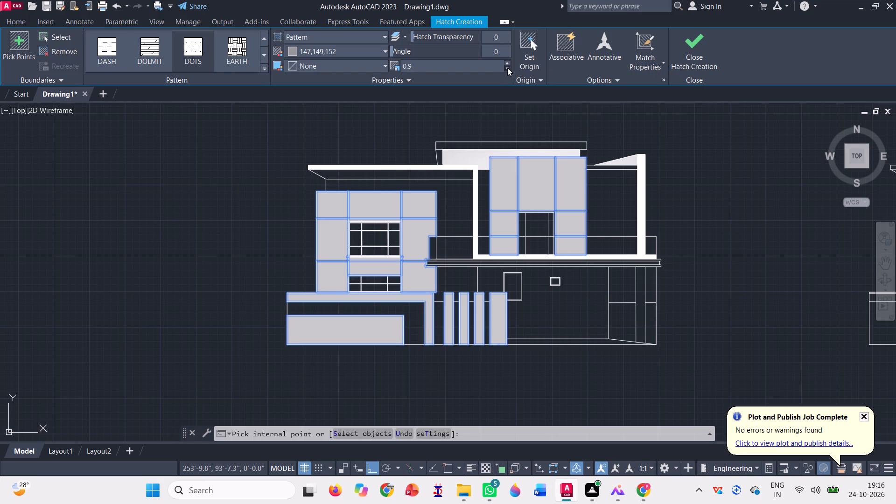
{"action": "triple_click", "coordinate": [507, 68]}
{"action": "double_click", "coordinate": [507, 68]}
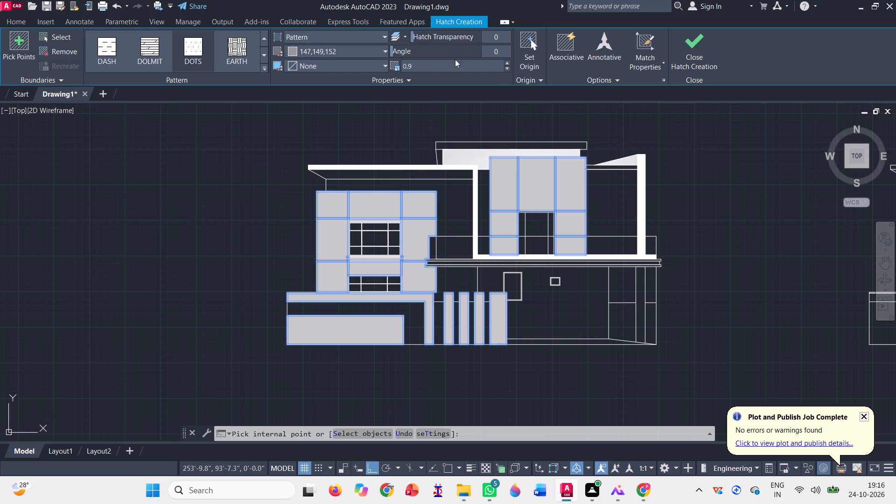
{"action": "left_click", "coordinate": [459, 65]}
{"action": "key", "text": "BackSpace"}
{"action": "type", "text": "0."}
{"action": "key", "text": "5"}
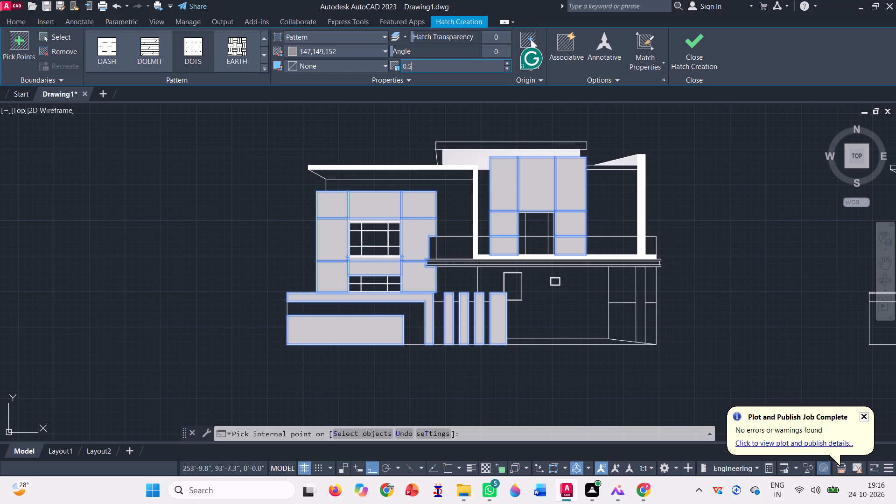
{"action": "key", "text": "Return"}
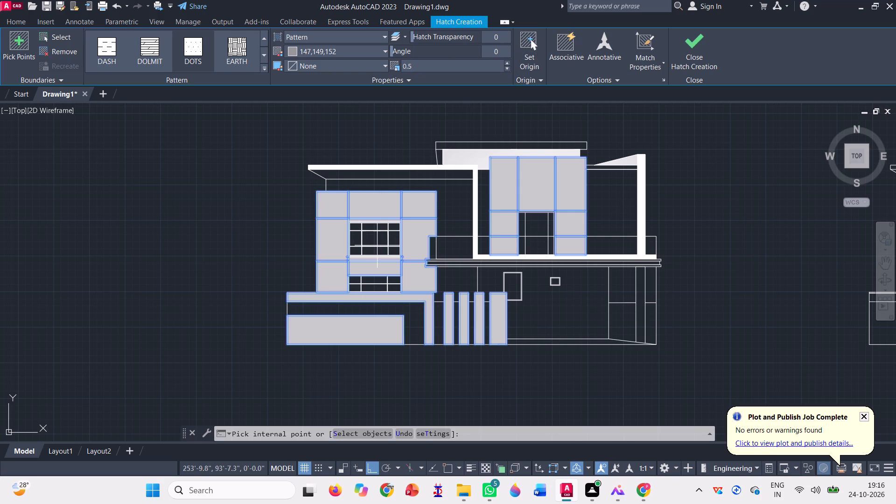
{"action": "scroll", "coordinate": [371, 249], "scroll_direction": "up", "scroll_amount": 3}
{"action": "scroll", "coordinate": [474, 221], "scroll_direction": "up", "scroll_amount": 4}
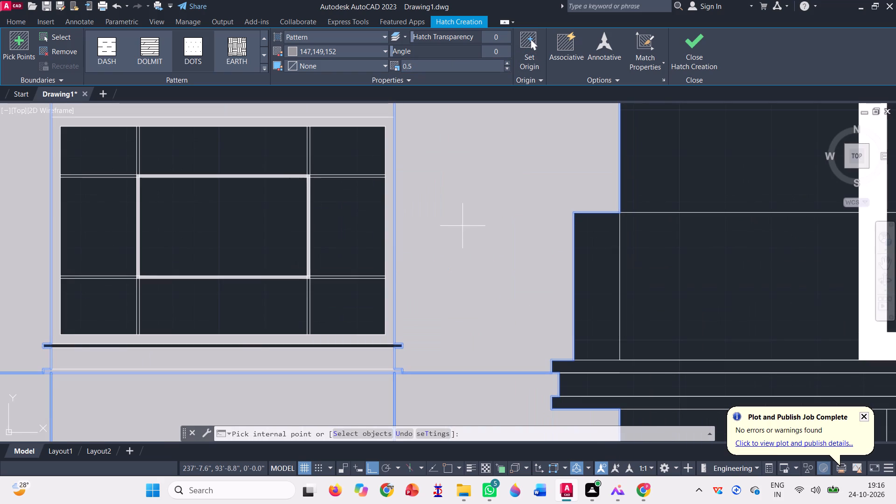
{"action": "scroll", "coordinate": [389, 270], "scroll_direction": "down", "scroll_amount": 5}
{"action": "scroll", "coordinate": [331, 262], "scroll_direction": "down", "scroll_amount": 2}
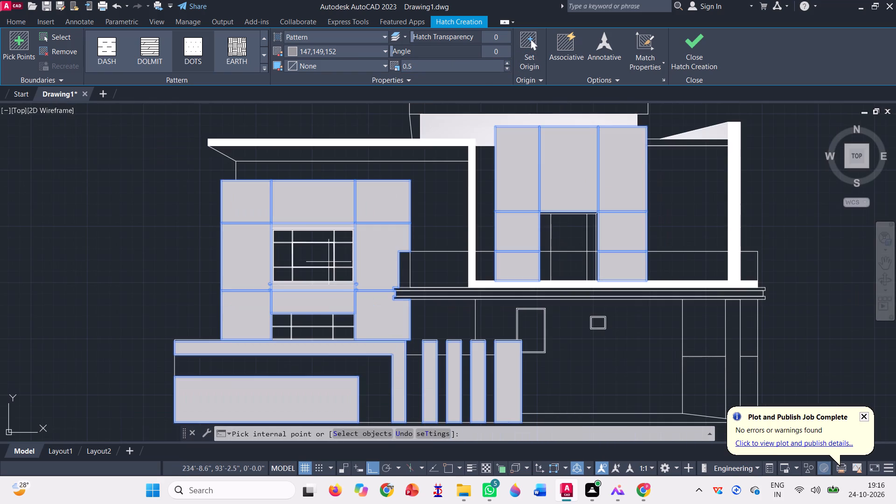
{"action": "left_click", "coordinate": [694, 46]}
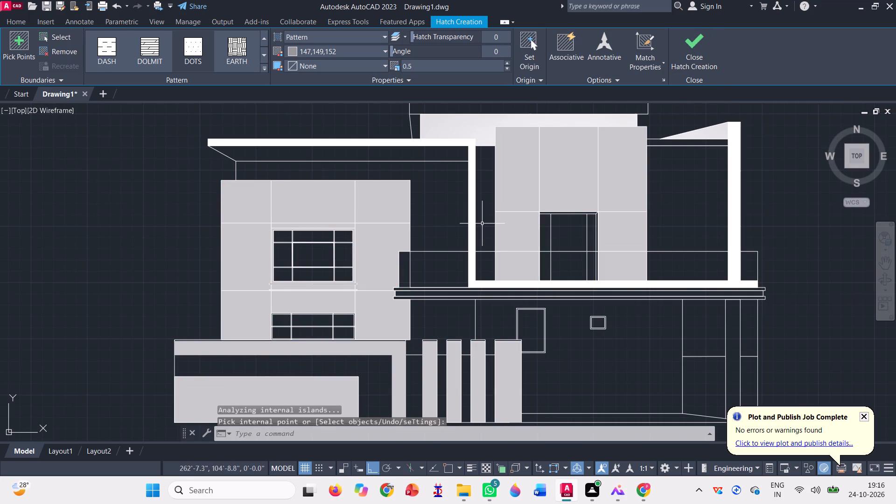
Hatch the outer frame and central pane border of the upper window in solid black (0,0,0) on the unhatched elevation to the right.
{"action": "scroll", "coordinate": [248, 298], "scroll_direction": "up", "scroll_amount": 7}
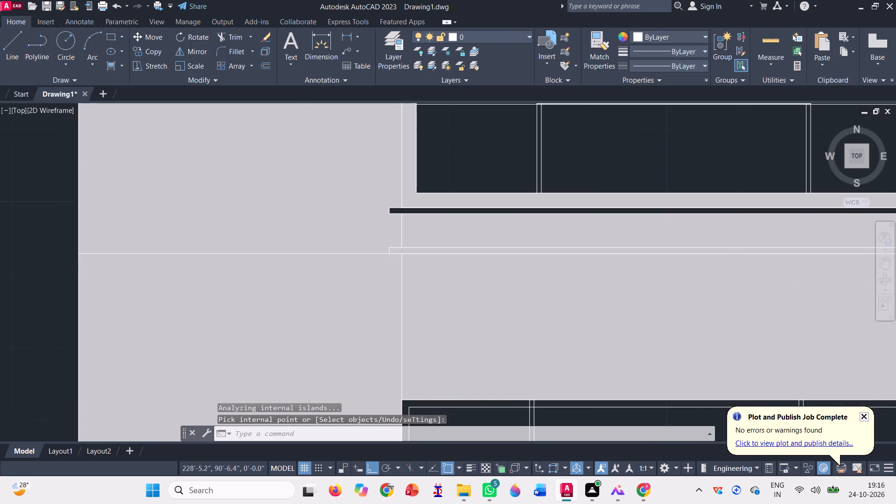
{"action": "scroll", "coordinate": [239, 299], "scroll_direction": "down", "scroll_amount": 8}
{"action": "scroll", "coordinate": [317, 328], "scroll_direction": "up", "scroll_amount": 2}
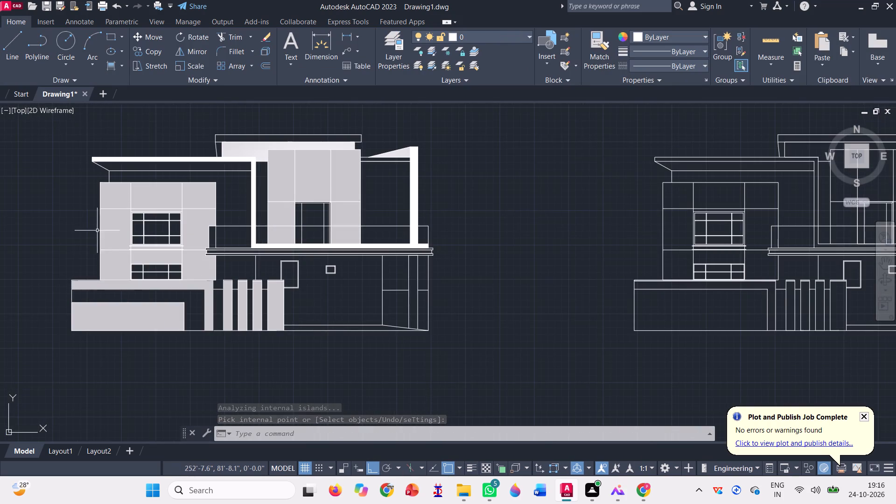
{"action": "scroll", "coordinate": [57, 179], "scroll_direction": "up", "scroll_amount": 1}
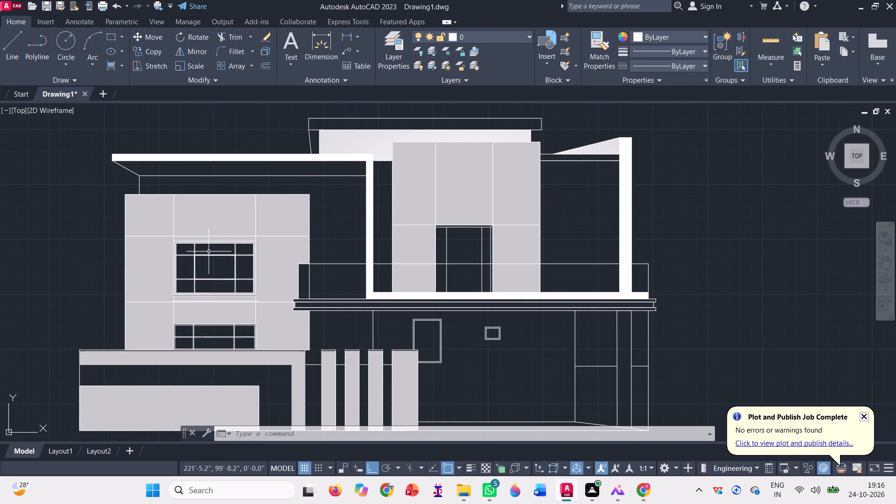
{"action": "left_click", "coordinate": [108, 63]}
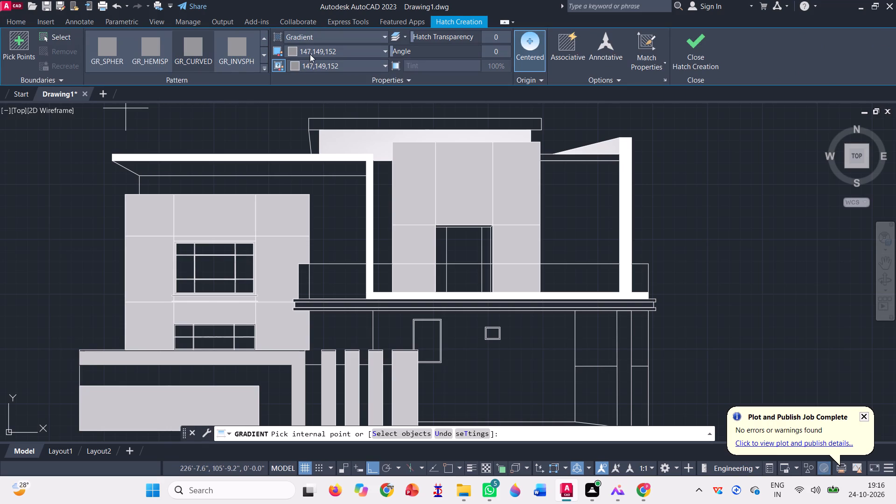
{"action": "scroll", "coordinate": [242, 56], "scroll_direction": "up", "scroll_amount": 14}
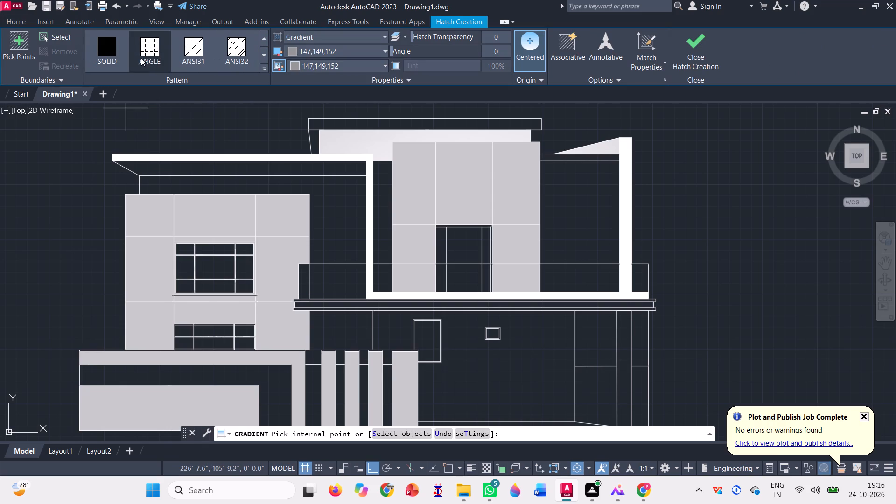
{"action": "left_click", "coordinate": [114, 44]}
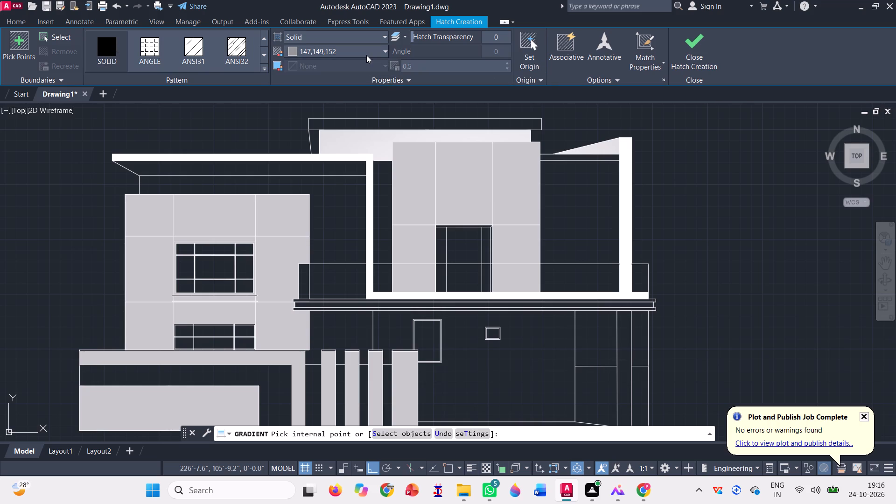
{"action": "left_click", "coordinate": [366, 53]}
{"action": "left_click", "coordinate": [292, 102]}
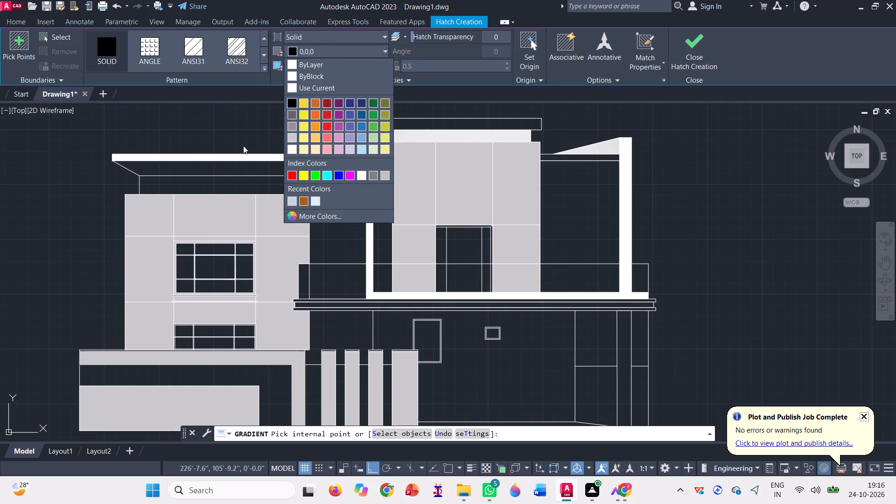
{"action": "scroll", "coordinate": [204, 159], "scroll_direction": "down", "scroll_amount": 2}
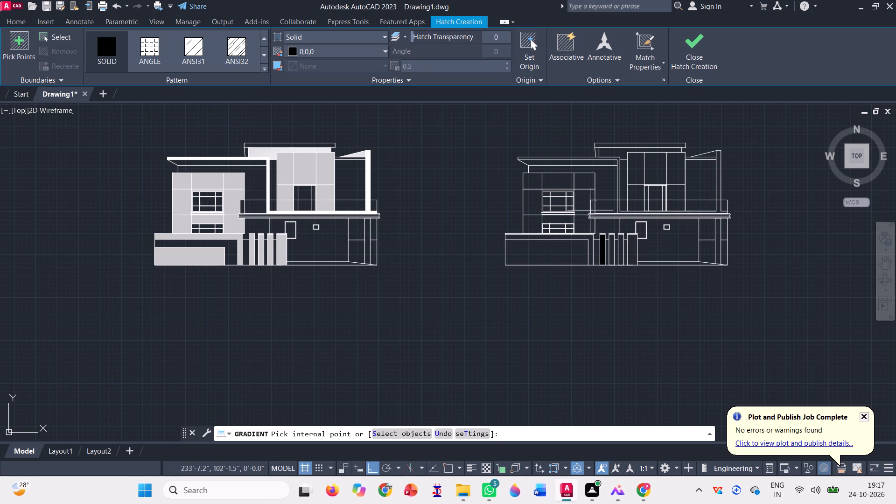
{"action": "scroll", "coordinate": [583, 183], "scroll_direction": "up", "scroll_amount": 3}
{"action": "scroll", "coordinate": [547, 200], "scroll_direction": "up", "scroll_amount": 4}
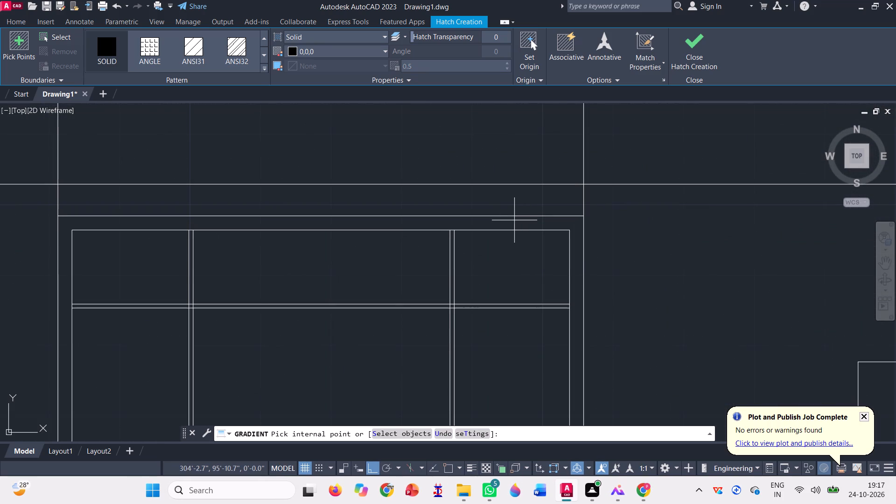
{"action": "scroll", "coordinate": [518, 222], "scroll_direction": "down", "scroll_amount": 2}
{"action": "scroll", "coordinate": [484, 196], "scroll_direction": "down", "scroll_amount": 2}
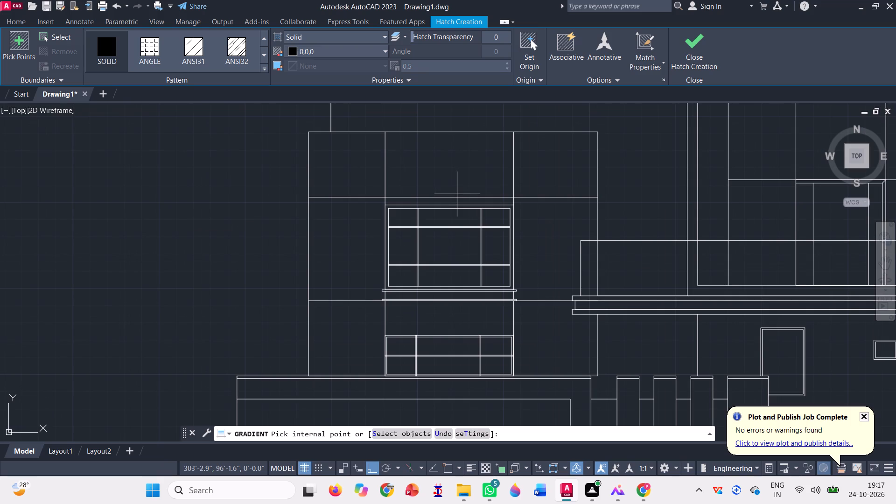
{"action": "scroll", "coordinate": [462, 204], "scroll_direction": "up", "scroll_amount": 4}
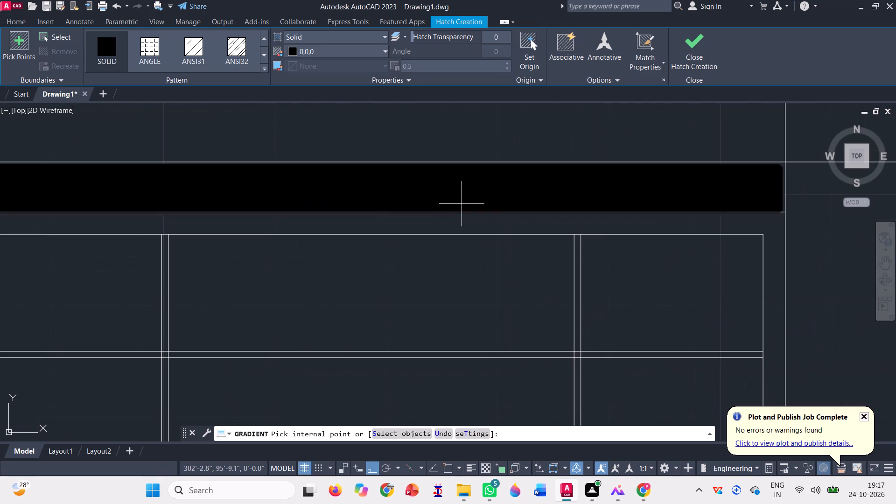
{"action": "left_click", "coordinate": [429, 224]}
Extend the solid black hatch to the vertical and horizontal glazing bars beside the upper-left and upper-right panes of that window.
{"action": "scroll", "coordinate": [434, 201], "scroll_direction": "down", "scroll_amount": 4}
{"action": "scroll", "coordinate": [334, 260], "scroll_direction": "up", "scroll_amount": 2}
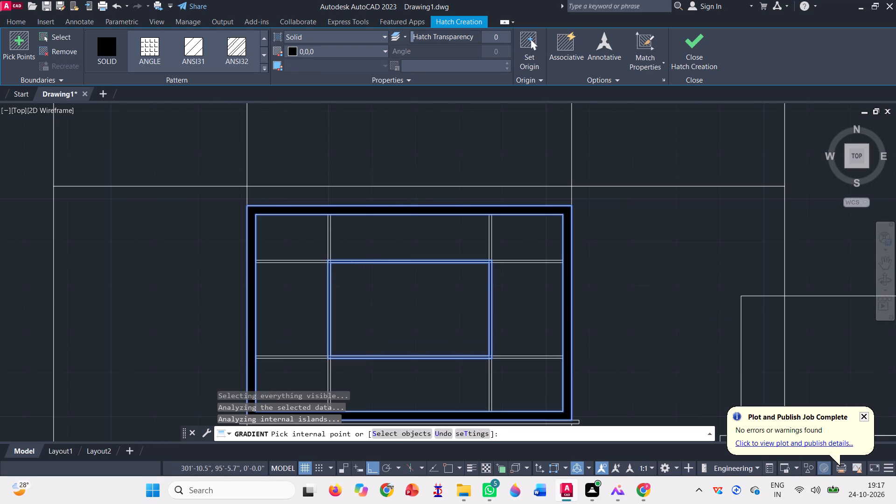
{"action": "scroll", "coordinate": [331, 258], "scroll_direction": "up", "scroll_amount": 9}
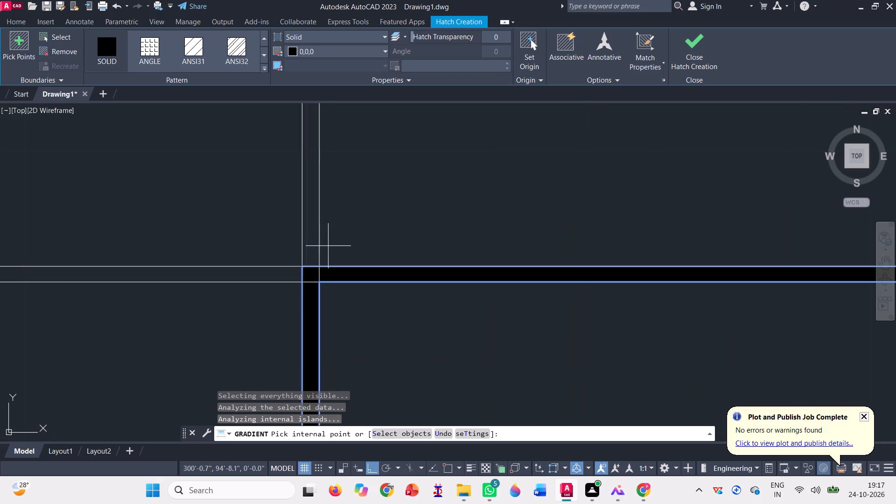
{"action": "left_click", "coordinate": [310, 241]}
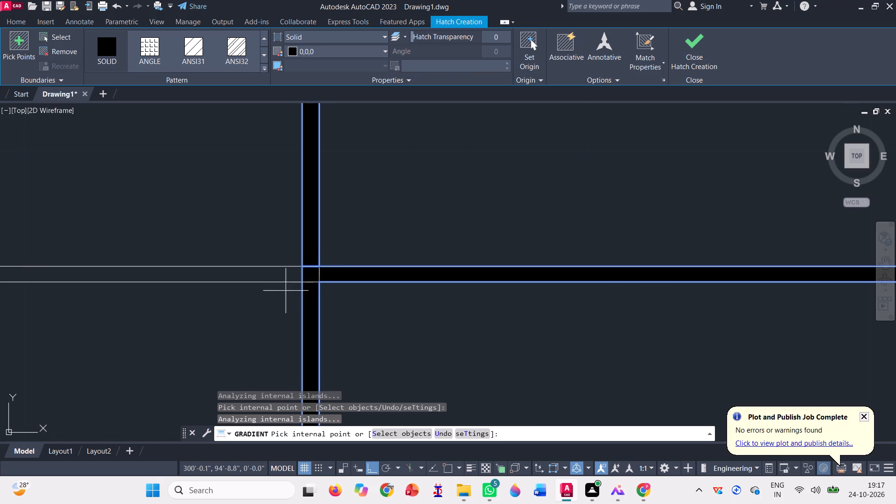
{"action": "left_click", "coordinate": [275, 275]}
{"action": "scroll", "coordinate": [295, 272], "scroll_direction": "down", "scroll_amount": 4}
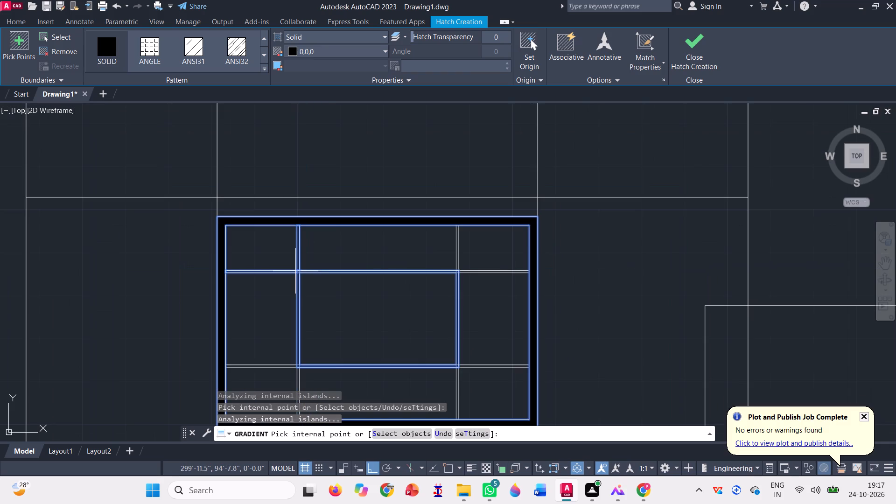
{"action": "scroll", "coordinate": [472, 271], "scroll_direction": "up", "scroll_amount": 6}
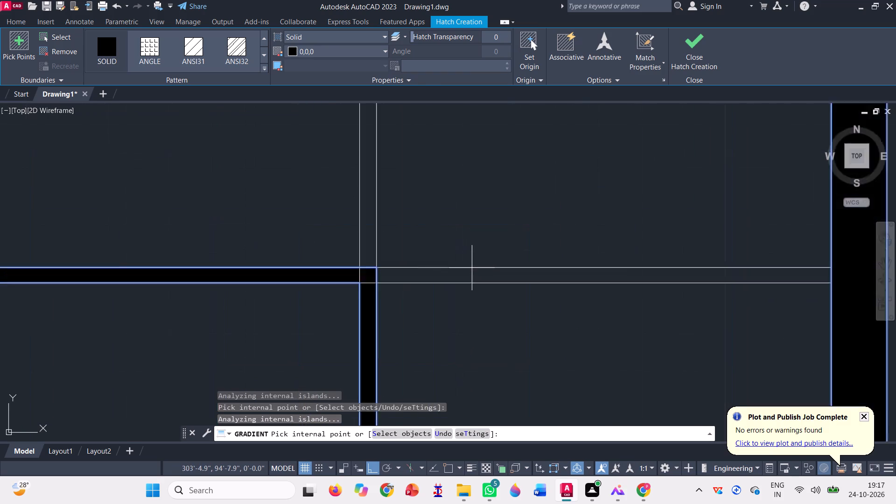
{"action": "scroll", "coordinate": [472, 267], "scroll_direction": "up", "scroll_amount": 1}
{"action": "left_click", "coordinate": [403, 281]}
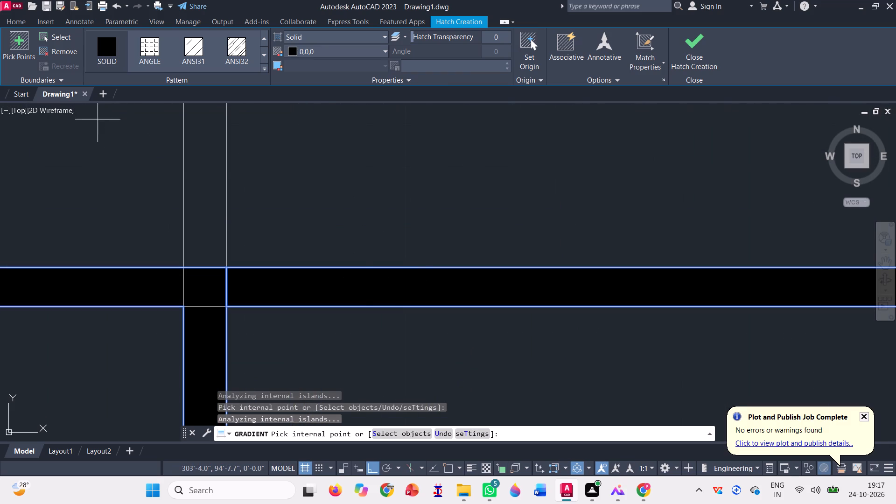
{"action": "left_click", "coordinate": [208, 171]}
Extend the solid black hatch to the vertical and horizontal glazing bars beside the upper window's lower-right and lower-left panes.
{"action": "scroll", "coordinate": [313, 244], "scroll_direction": "down", "scroll_amount": 3}
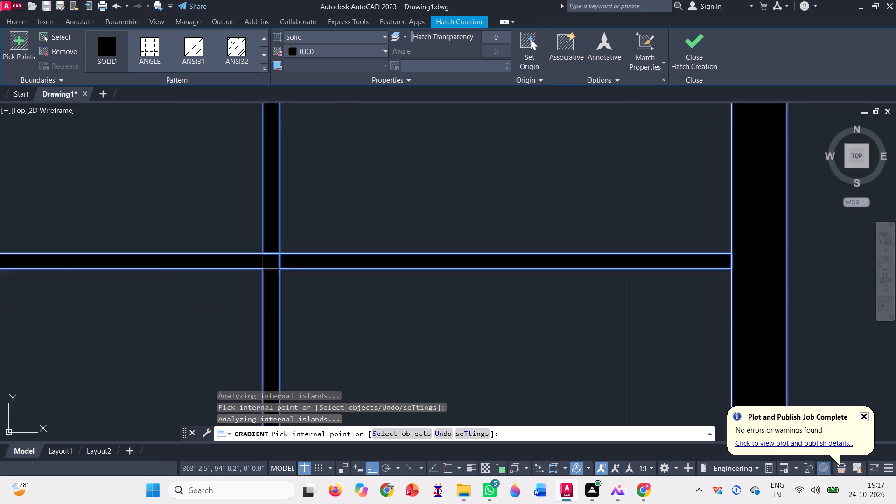
{"action": "scroll", "coordinate": [332, 210], "scroll_direction": "down", "scroll_amount": 3}
{"action": "scroll", "coordinate": [315, 360], "scroll_direction": "up", "scroll_amount": 4}
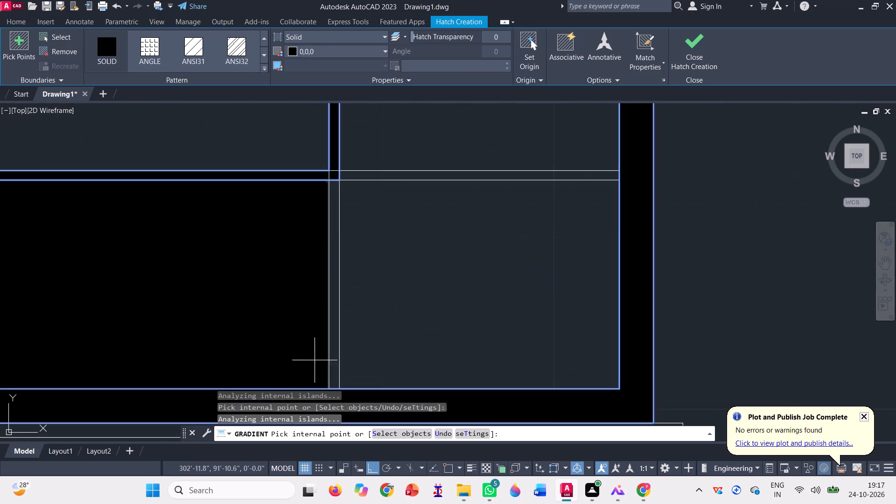
{"action": "scroll", "coordinate": [371, 183], "scroll_direction": "up", "scroll_amount": 3}
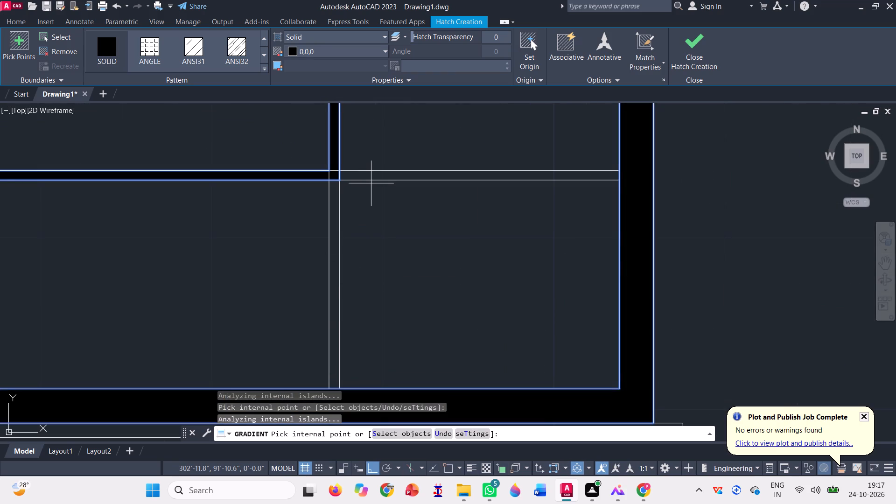
{"action": "left_click", "coordinate": [355, 171]}
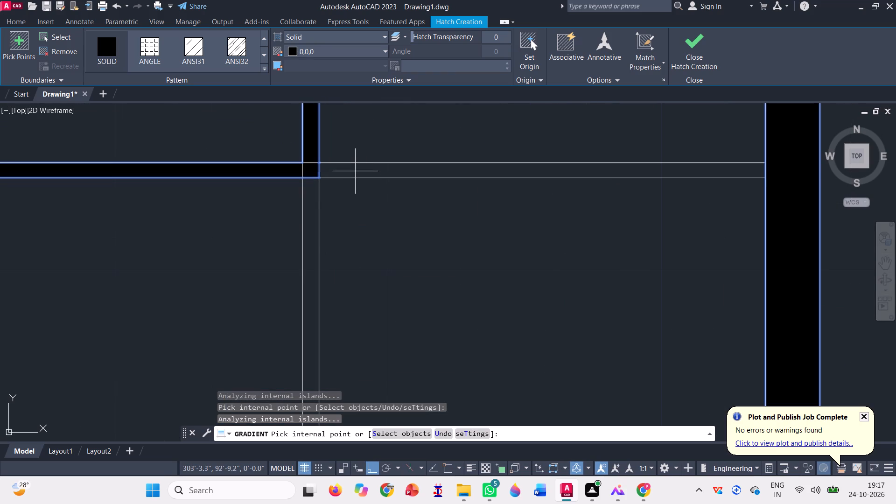
{"action": "left_click", "coordinate": [311, 223]}
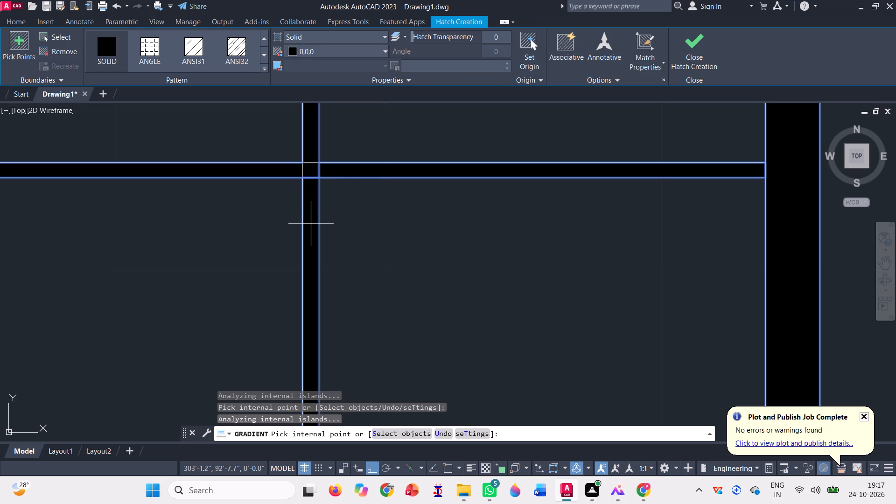
{"action": "scroll", "coordinate": [449, 247], "scroll_direction": "down", "scroll_amount": 2}
{"action": "scroll", "coordinate": [498, 236], "scroll_direction": "down", "scroll_amount": 1}
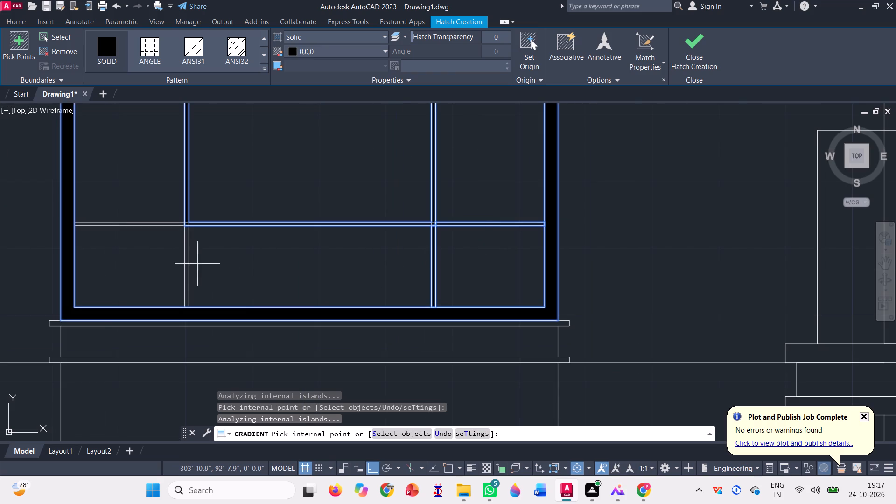
{"action": "scroll", "coordinate": [141, 204], "scroll_direction": "up", "scroll_amount": 3}
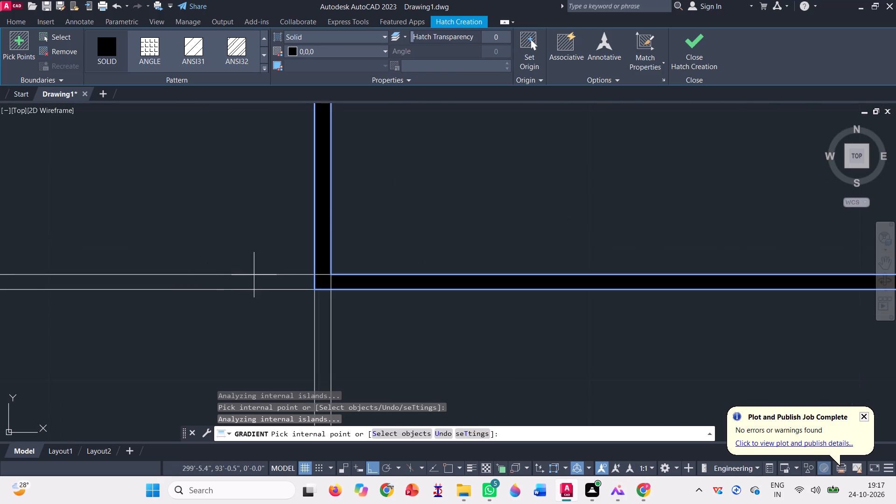
{"action": "left_click", "coordinate": [258, 279]}
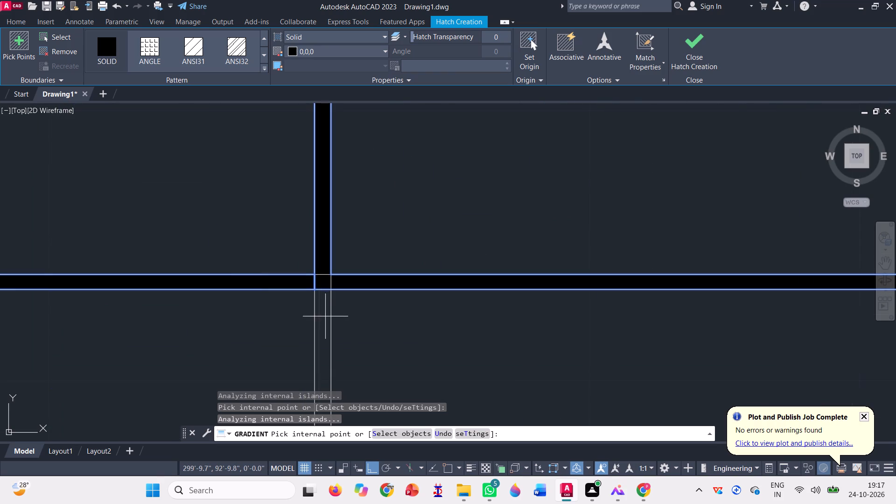
{"action": "left_click", "coordinate": [325, 316]}
Hatch the horizontal glazing bar and the left vertical glazing bar of the window below in solid black, including their crossing.
{"action": "scroll", "coordinate": [321, 289], "scroll_direction": "down", "scroll_amount": 7}
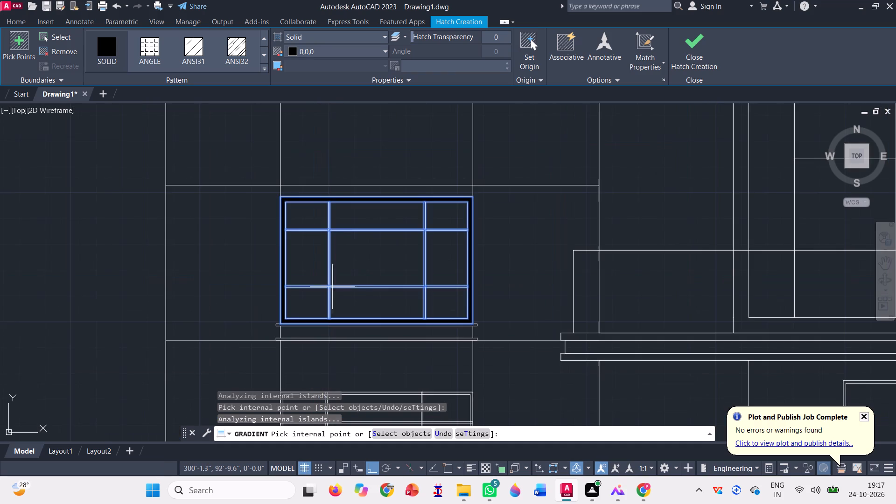
{"action": "scroll", "coordinate": [332, 243], "scroll_direction": "down", "scroll_amount": 2}
{"action": "scroll", "coordinate": [358, 289], "scroll_direction": "up", "scroll_amount": 3}
{"action": "scroll", "coordinate": [353, 285], "scroll_direction": "down", "scroll_amount": 2}
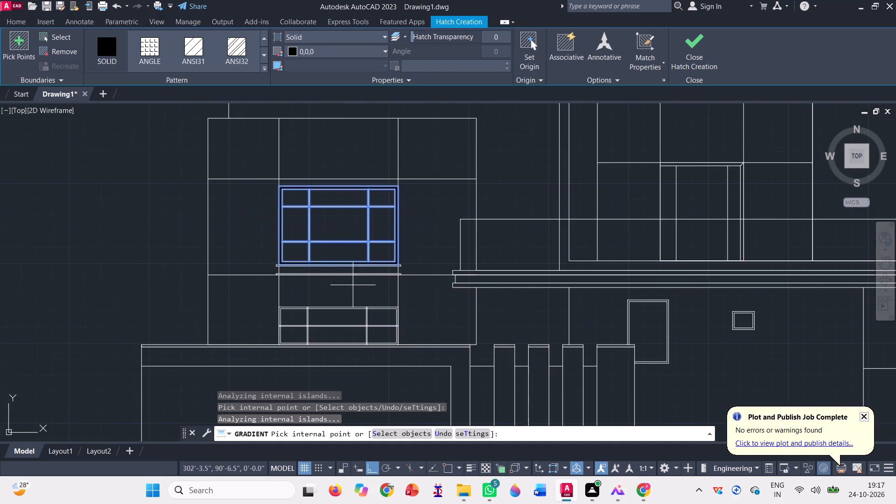
{"action": "scroll", "coordinate": [328, 328], "scroll_direction": "up", "scroll_amount": 3}
{"action": "scroll", "coordinate": [244, 326], "scroll_direction": "up", "scroll_amount": 4}
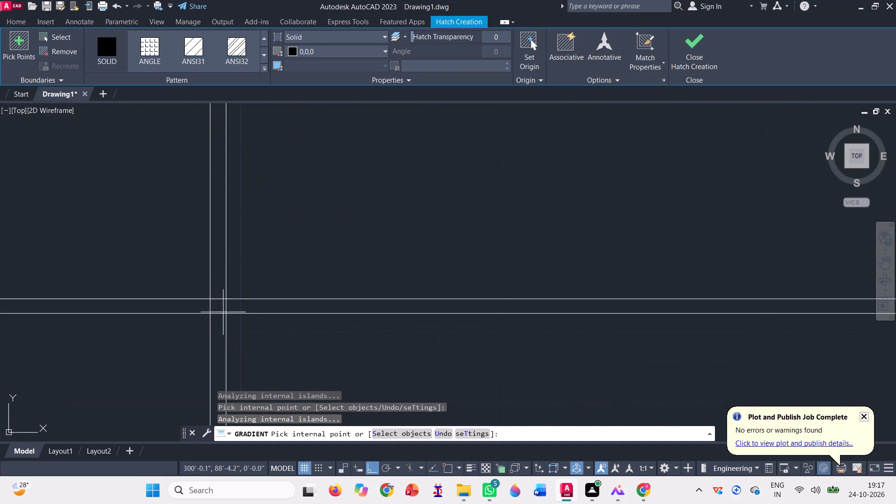
{"action": "left_click", "coordinate": [220, 307]}
{"action": "scroll", "coordinate": [220, 307], "scroll_direction": "up", "scroll_amount": 4}
{"action": "left_click", "coordinate": [212, 155]}
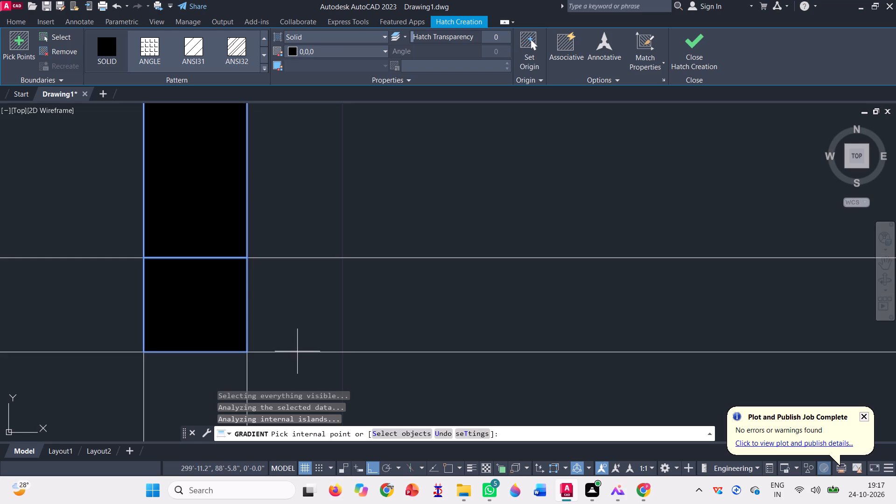
{"action": "left_click", "coordinate": [333, 310]}
{"action": "scroll", "coordinate": [526, 308], "scroll_direction": "down", "scroll_amount": 3}
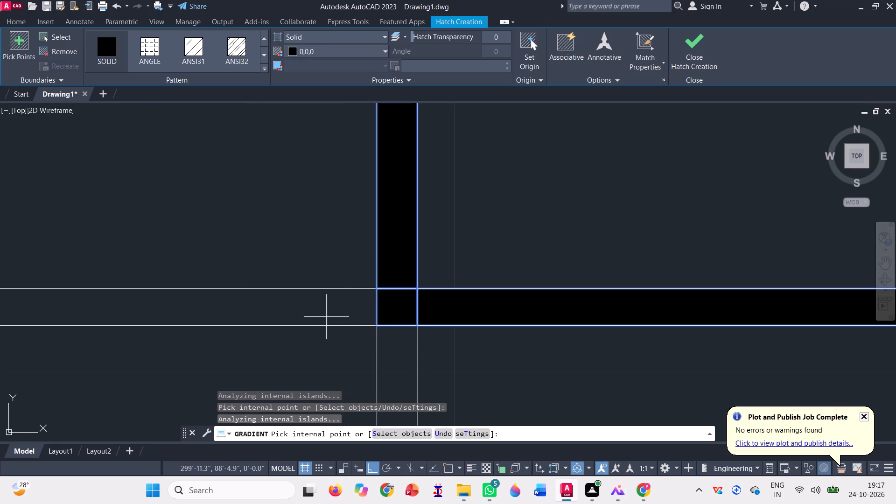
{"action": "left_click", "coordinate": [315, 304]}
{"action": "scroll", "coordinate": [417, 288], "scroll_direction": "down", "scroll_amount": 2}
{"action": "scroll", "coordinate": [408, 336], "scroll_direction": "up", "scroll_amount": 1}
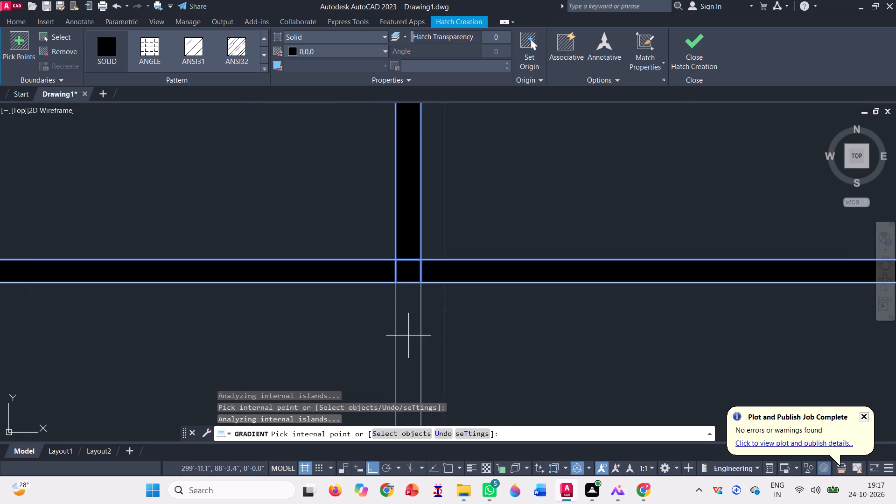
{"action": "left_click", "coordinate": [408, 334]}
Add the solid black hatch to the outer frame around the upper half of the lower window.
{"action": "scroll", "coordinate": [344, 328], "scroll_direction": "down", "scroll_amount": 4}
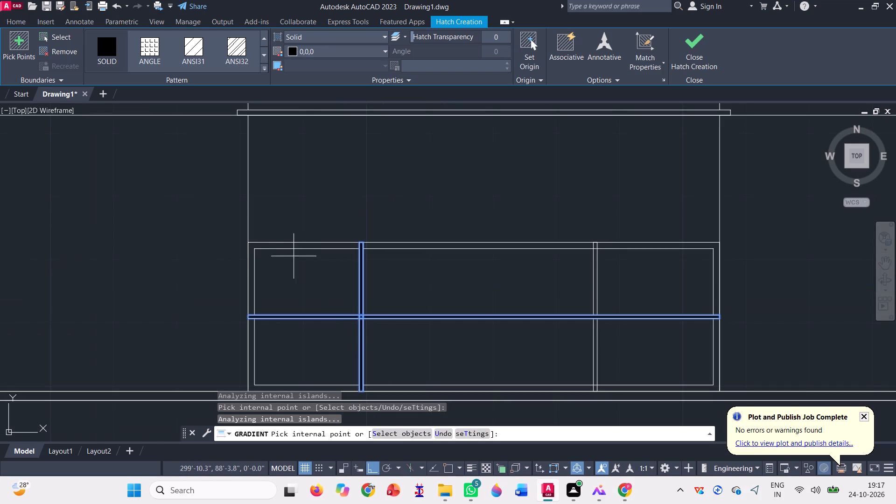
{"action": "scroll", "coordinate": [269, 254], "scroll_direction": "up", "scroll_amount": 4}
{"action": "left_click", "coordinate": [155, 203]}
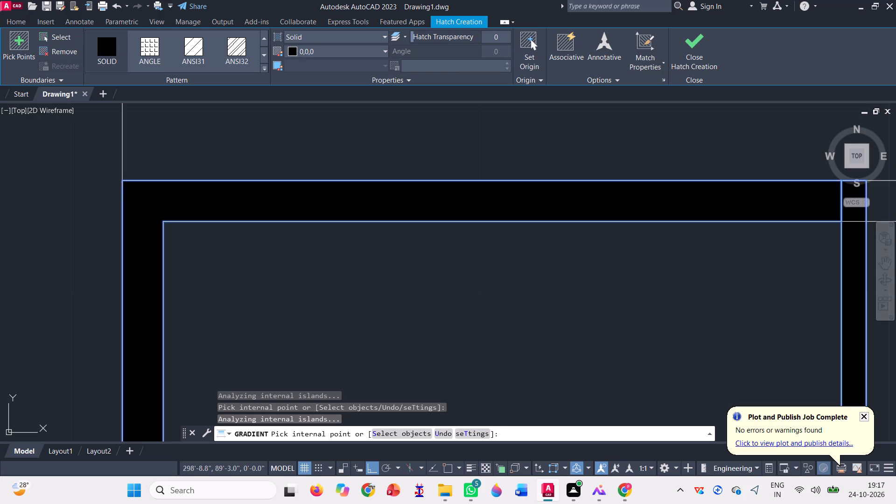
{"action": "scroll", "coordinate": [262, 253], "scroll_direction": "down", "scroll_amount": 4}
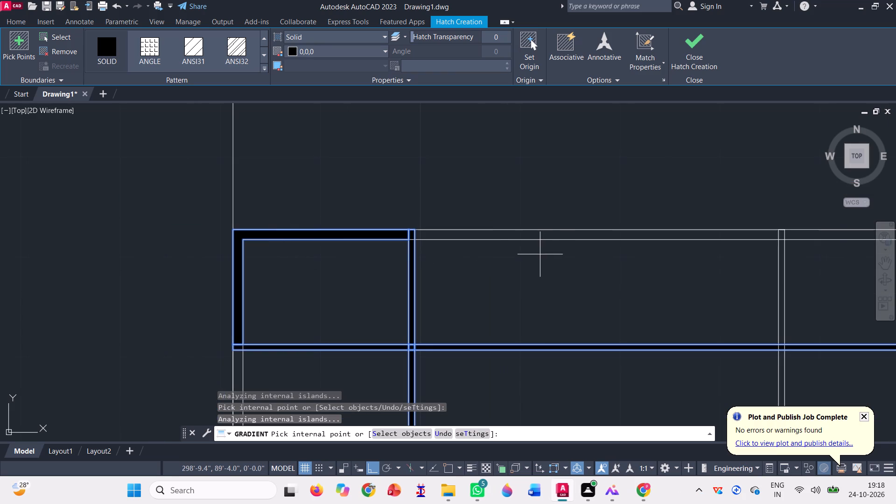
{"action": "scroll", "coordinate": [382, 231], "scroll_direction": "down", "scroll_amount": 1}
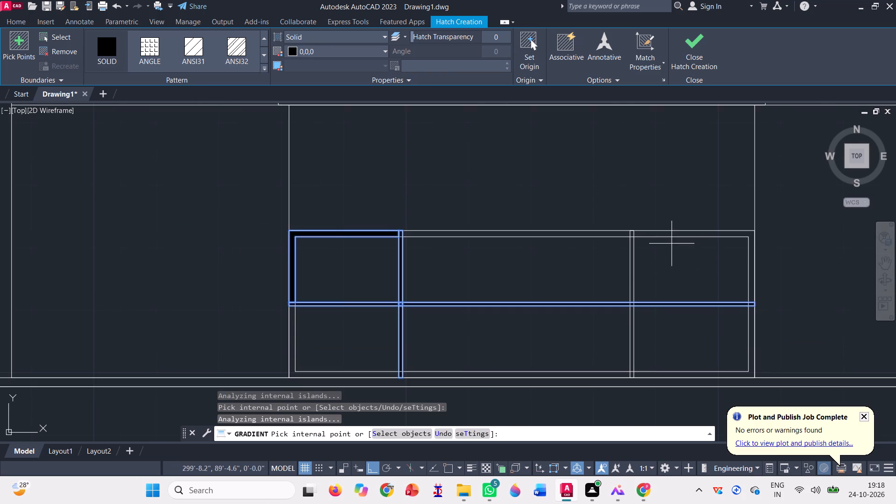
{"action": "scroll", "coordinate": [672, 244], "scroll_direction": "up", "scroll_amount": 3}
{"action": "scroll", "coordinate": [560, 217], "scroll_direction": "up", "scroll_amount": 3}
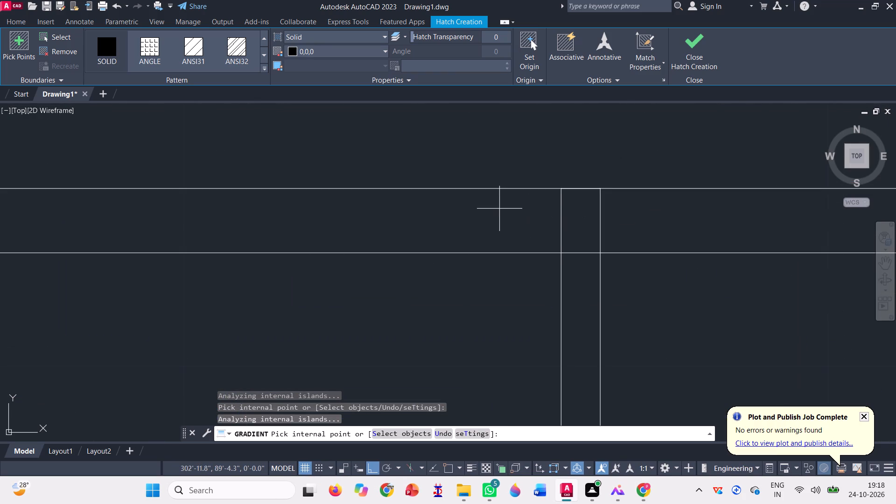
{"action": "left_click", "coordinate": [499, 208]}
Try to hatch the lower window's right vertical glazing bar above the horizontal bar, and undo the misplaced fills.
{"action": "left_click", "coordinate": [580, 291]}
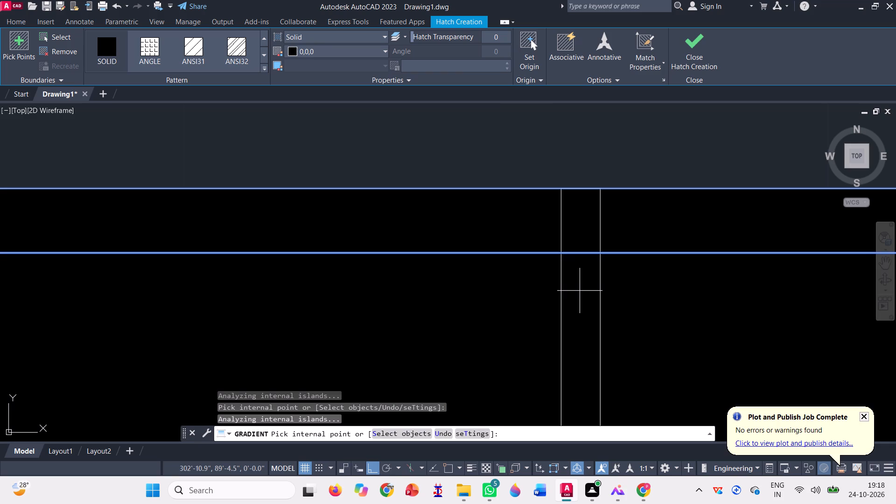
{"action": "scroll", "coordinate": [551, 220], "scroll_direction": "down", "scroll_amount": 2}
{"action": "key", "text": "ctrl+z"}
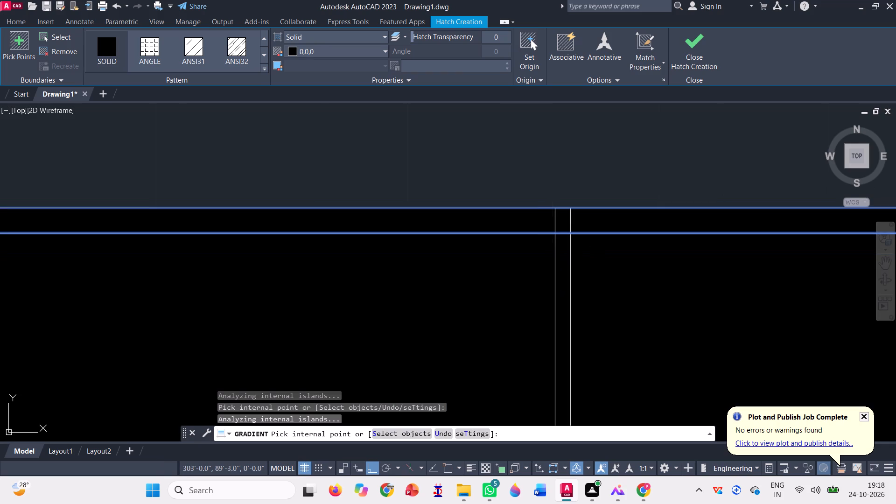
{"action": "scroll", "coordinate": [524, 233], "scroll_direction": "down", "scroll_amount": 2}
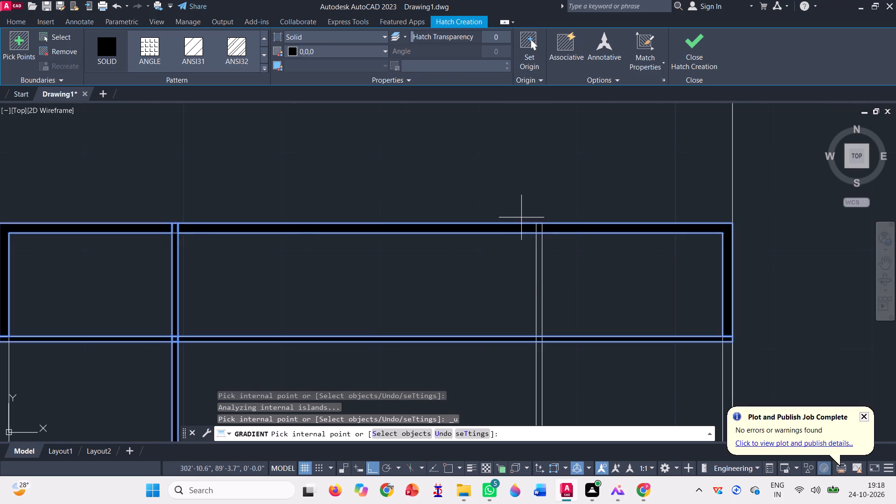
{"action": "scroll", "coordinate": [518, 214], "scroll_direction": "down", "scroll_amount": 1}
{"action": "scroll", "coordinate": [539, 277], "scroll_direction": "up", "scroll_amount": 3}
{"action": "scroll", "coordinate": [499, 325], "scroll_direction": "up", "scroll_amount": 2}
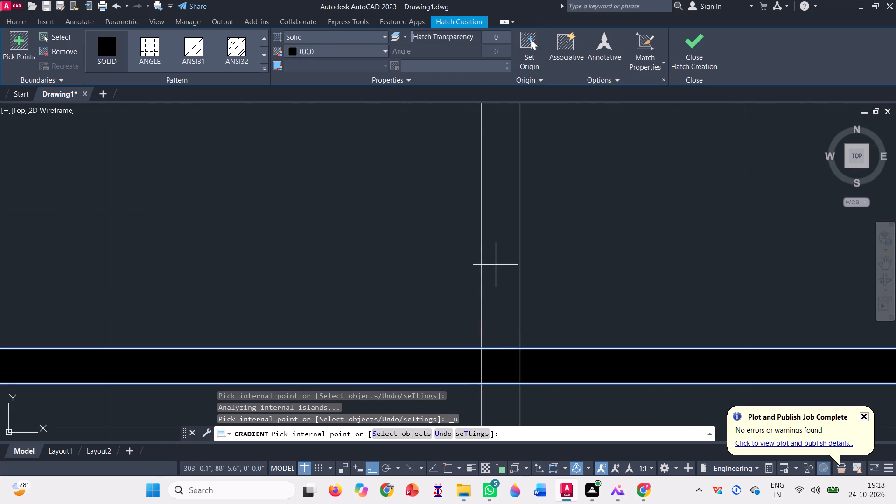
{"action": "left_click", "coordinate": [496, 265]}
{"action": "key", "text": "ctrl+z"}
Add the solid black hatch to the outer frame around the lower half of the lower window.
{"action": "scroll", "coordinate": [503, 268], "scroll_direction": "down", "scroll_amount": 1}
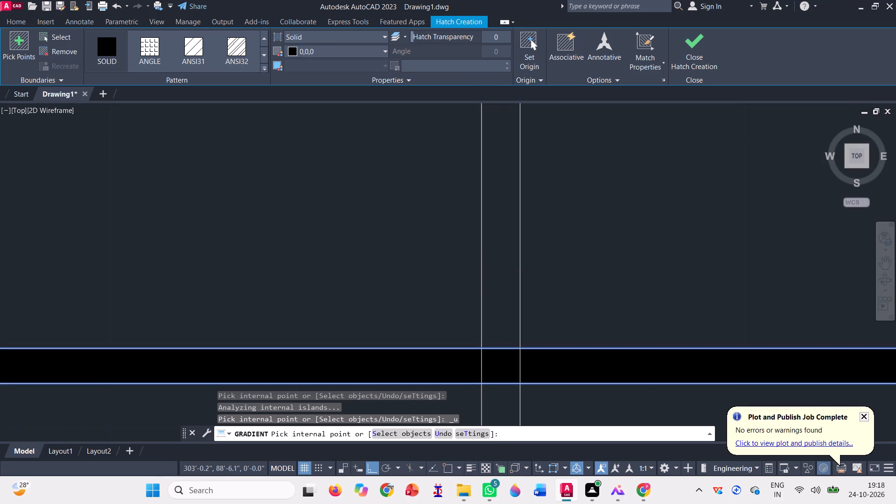
{"action": "scroll", "coordinate": [503, 268], "scroll_direction": "down", "scroll_amount": 4}
{"action": "scroll", "coordinate": [617, 345], "scroll_direction": "up", "scroll_amount": 4}
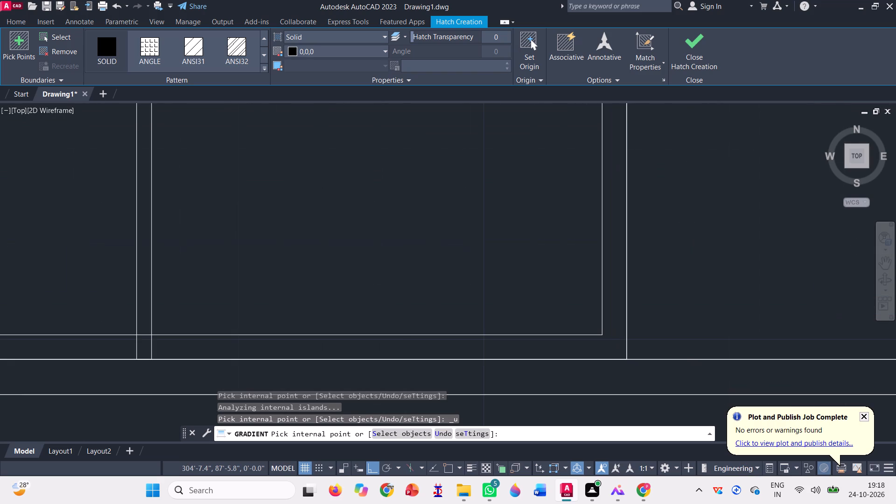
{"action": "left_click", "coordinate": [612, 341]}
{"action": "scroll", "coordinate": [611, 341], "scroll_direction": "down", "scroll_amount": 5}
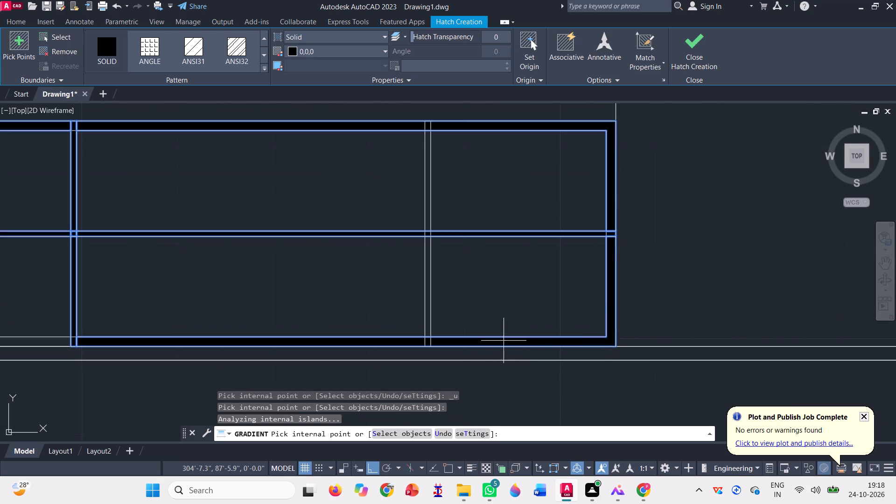
{"action": "scroll", "coordinate": [600, 332], "scroll_direction": "down", "scroll_amount": 1}
{"action": "scroll", "coordinate": [147, 322], "scroll_direction": "up", "scroll_amount": 3}
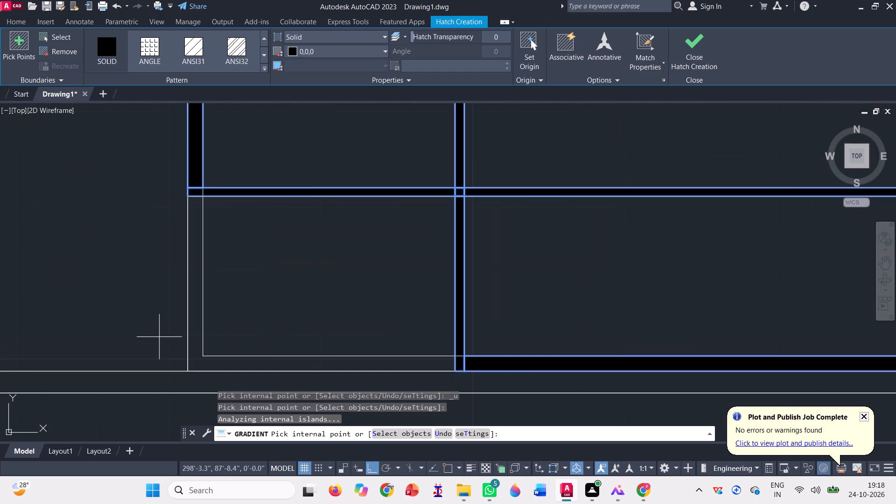
{"action": "scroll", "coordinate": [188, 357], "scroll_direction": "up", "scroll_amount": 3}
{"action": "left_click", "coordinate": [200, 354]}
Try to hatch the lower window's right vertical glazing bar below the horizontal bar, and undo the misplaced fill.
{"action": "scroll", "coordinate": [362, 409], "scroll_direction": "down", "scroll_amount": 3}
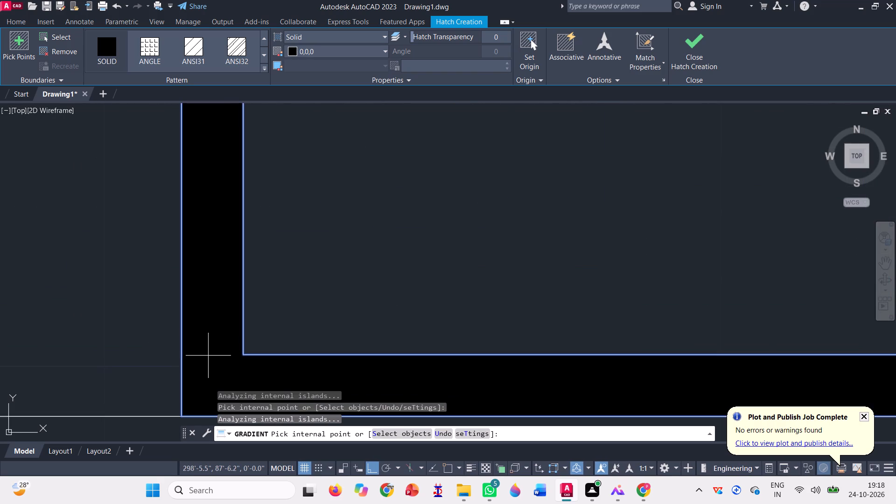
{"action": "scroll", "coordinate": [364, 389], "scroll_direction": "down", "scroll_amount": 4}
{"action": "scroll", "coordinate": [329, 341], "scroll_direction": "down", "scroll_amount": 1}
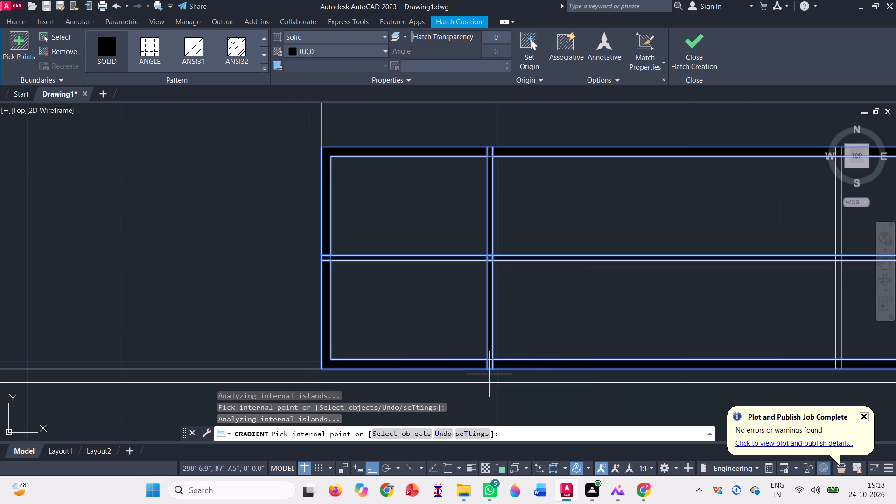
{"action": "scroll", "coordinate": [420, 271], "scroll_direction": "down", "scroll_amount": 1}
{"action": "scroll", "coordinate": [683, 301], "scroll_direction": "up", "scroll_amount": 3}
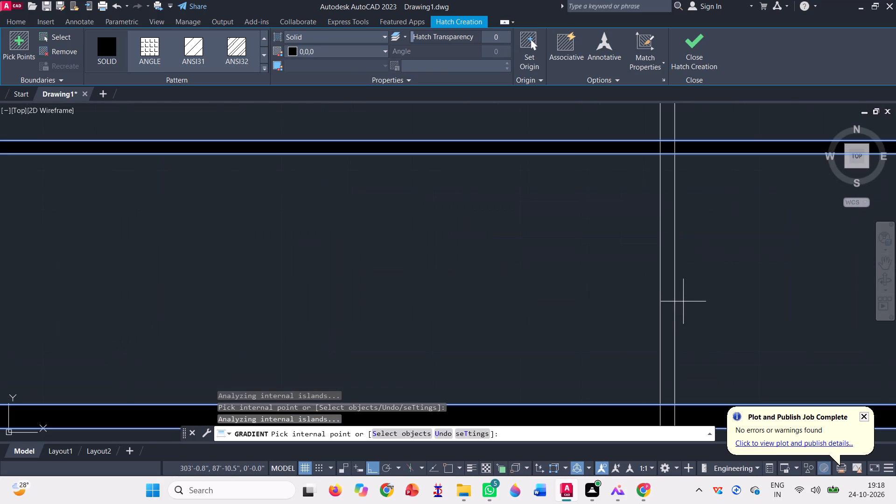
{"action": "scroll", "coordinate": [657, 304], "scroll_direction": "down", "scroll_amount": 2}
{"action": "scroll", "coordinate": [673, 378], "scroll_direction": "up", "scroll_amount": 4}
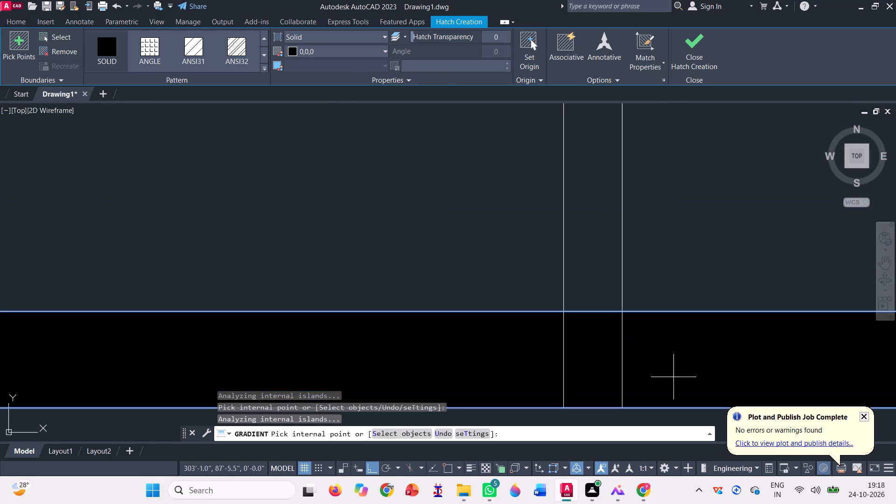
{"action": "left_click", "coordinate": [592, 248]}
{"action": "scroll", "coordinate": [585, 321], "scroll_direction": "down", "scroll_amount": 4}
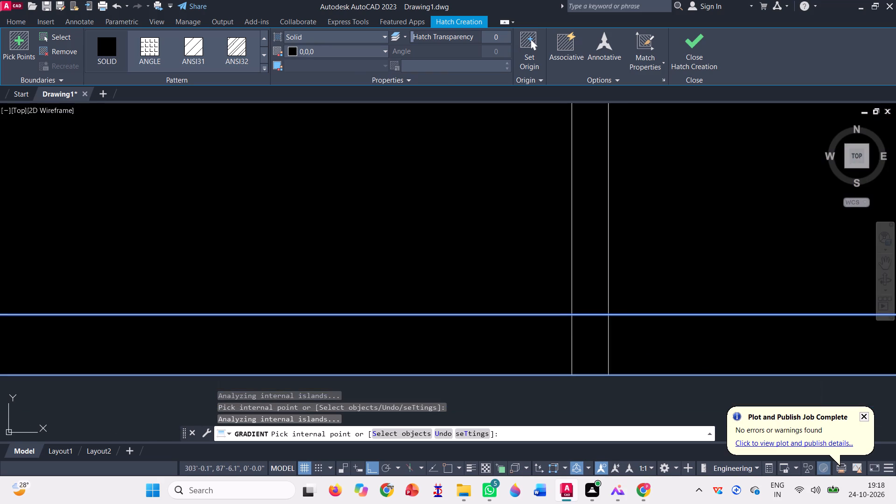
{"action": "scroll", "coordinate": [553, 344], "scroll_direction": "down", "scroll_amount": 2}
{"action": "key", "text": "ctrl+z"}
Add the solid black hatch to the lower window's right vertical glazing bar, above and below the horizontal bar.
{"action": "scroll", "coordinate": [534, 350], "scroll_direction": "down", "scroll_amount": 3}
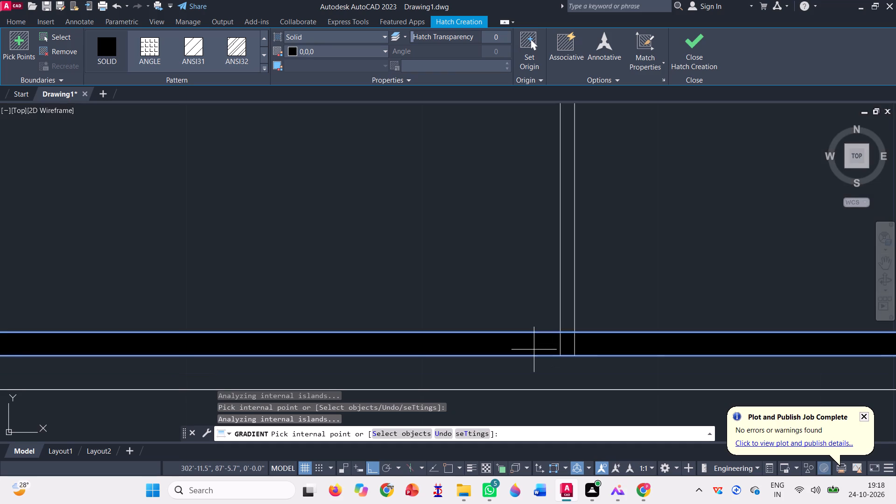
{"action": "scroll", "coordinate": [534, 350], "scroll_direction": "down", "scroll_amount": 1}
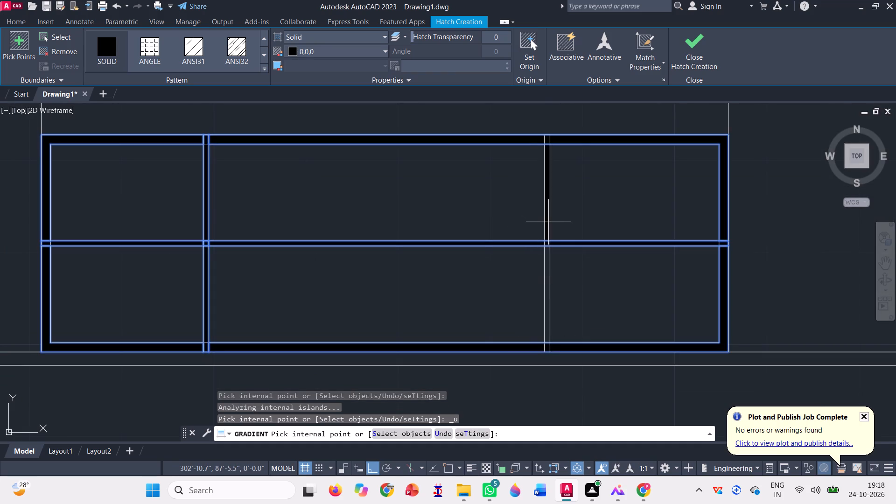
{"action": "left_click", "coordinate": [548, 222]}
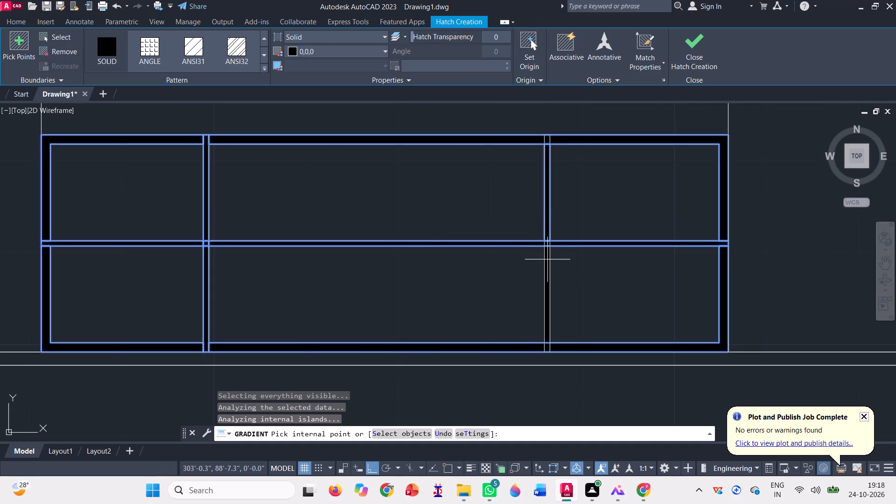
{"action": "left_click", "coordinate": [547, 259]}
Add the solid black hatch to the thin coping strip along the top of the front boundary wall.
{"action": "scroll", "coordinate": [526, 246], "scroll_direction": "down", "scroll_amount": 2}
{"action": "scroll", "coordinate": [484, 200], "scroll_direction": "down", "scroll_amount": 1}
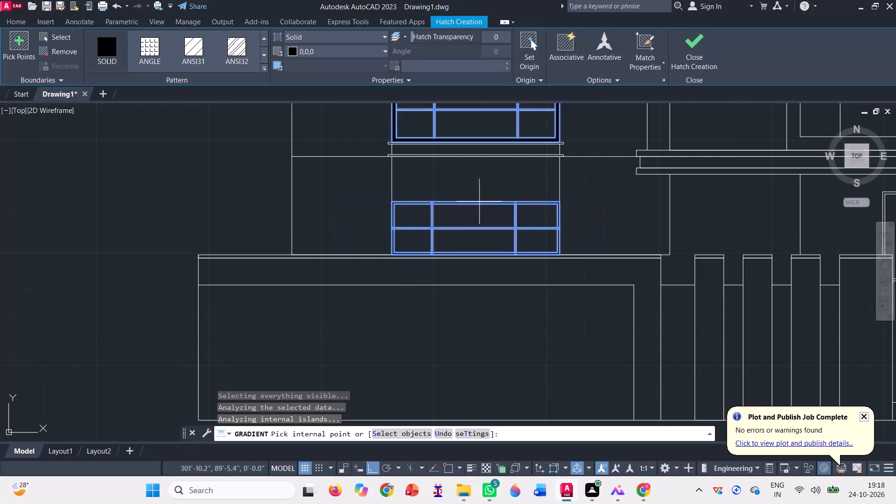
{"action": "scroll", "coordinate": [441, 210], "scroll_direction": "down", "scroll_amount": 2}
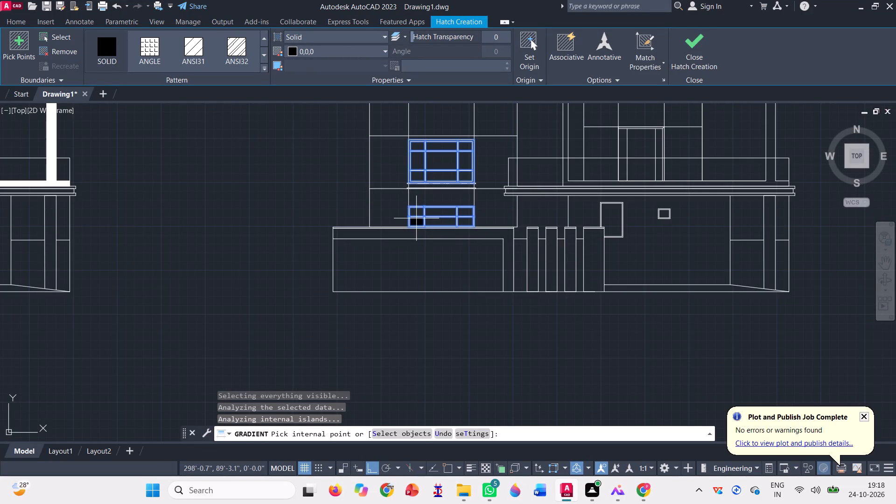
{"action": "scroll", "coordinate": [416, 218], "scroll_direction": "up", "scroll_amount": 2}
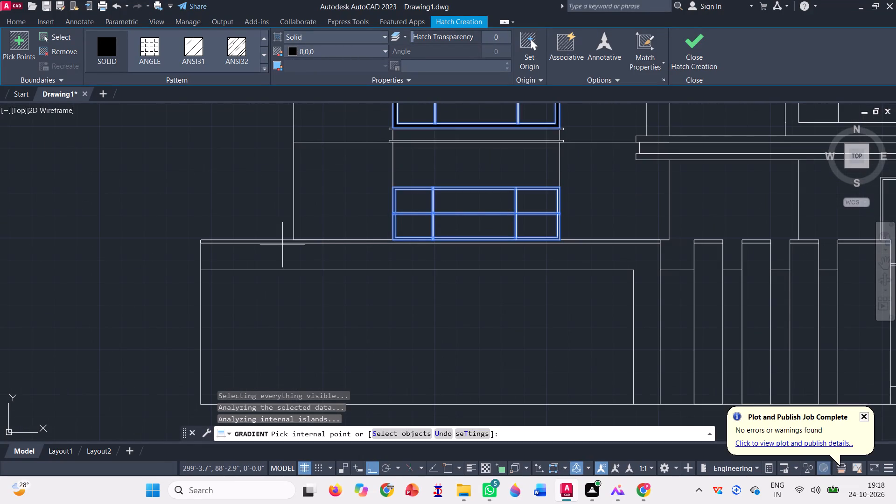
{"action": "scroll", "coordinate": [265, 260], "scroll_direction": "up", "scroll_amount": 1}
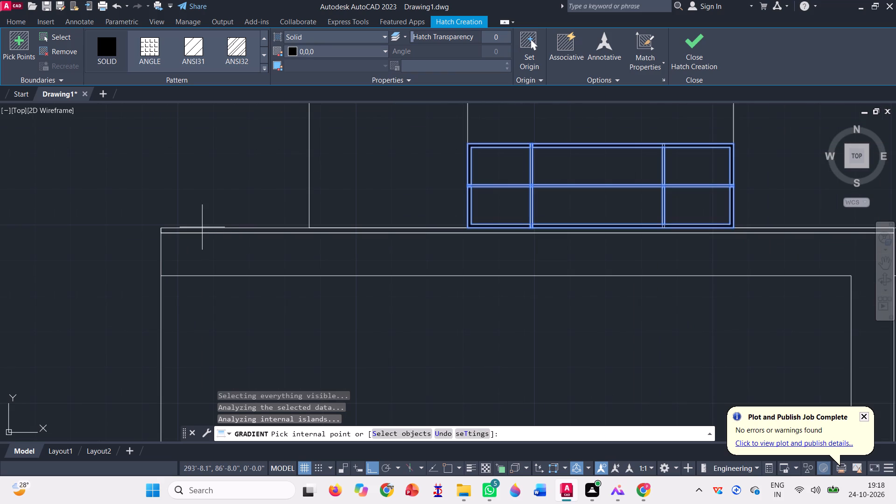
{"action": "left_click", "coordinate": [202, 231]}
Add the solid black hatch to the cap strips of the three narrow gate pillars and the wide pillar beside them.
{"action": "scroll", "coordinate": [173, 248], "scroll_direction": "down", "scroll_amount": 3}
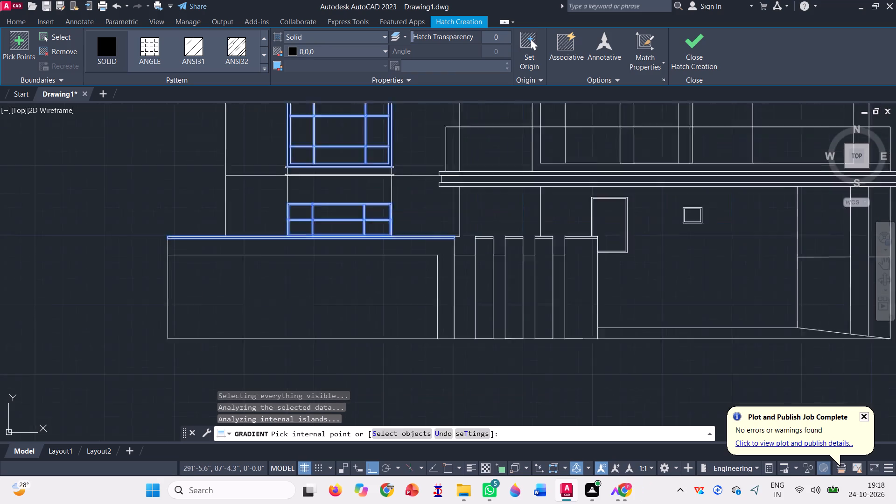
{"action": "scroll", "coordinate": [392, 233], "scroll_direction": "up", "scroll_amount": 1}
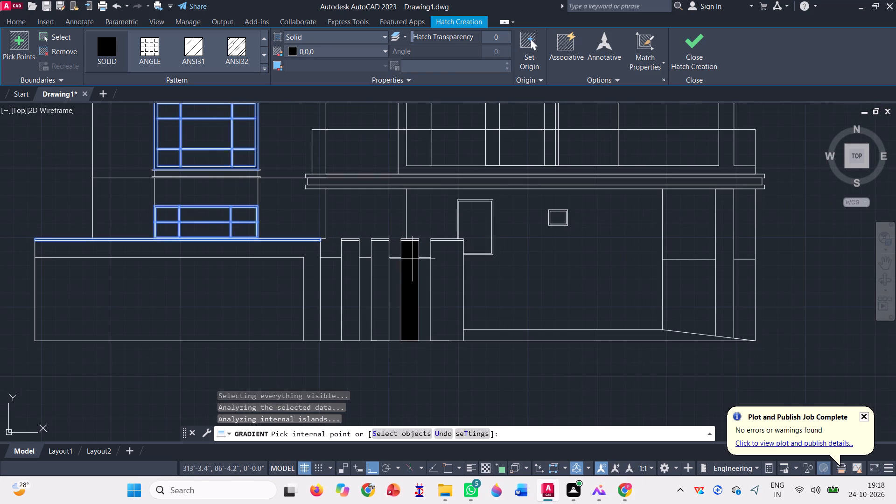
{"action": "scroll", "coordinate": [418, 251], "scroll_direction": "up", "scroll_amount": 2}
{"action": "scroll", "coordinate": [263, 231], "scroll_direction": "up", "scroll_amount": 2}
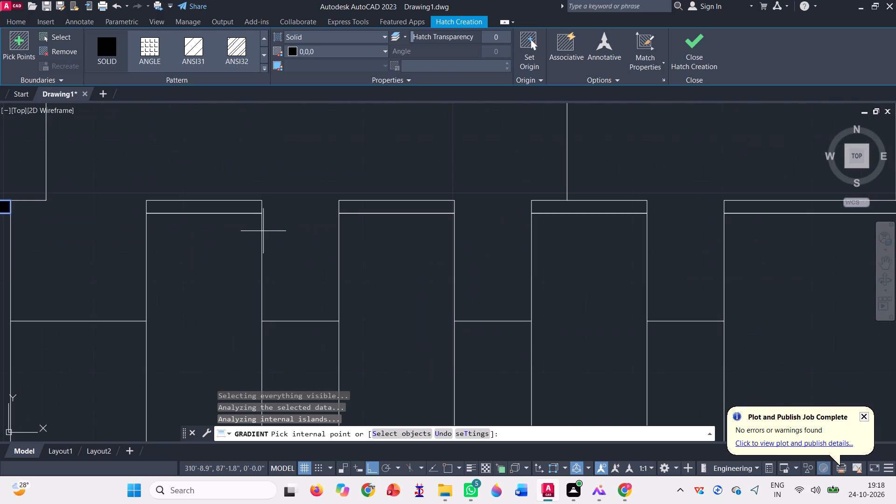
{"action": "left_click", "coordinate": [234, 207]}
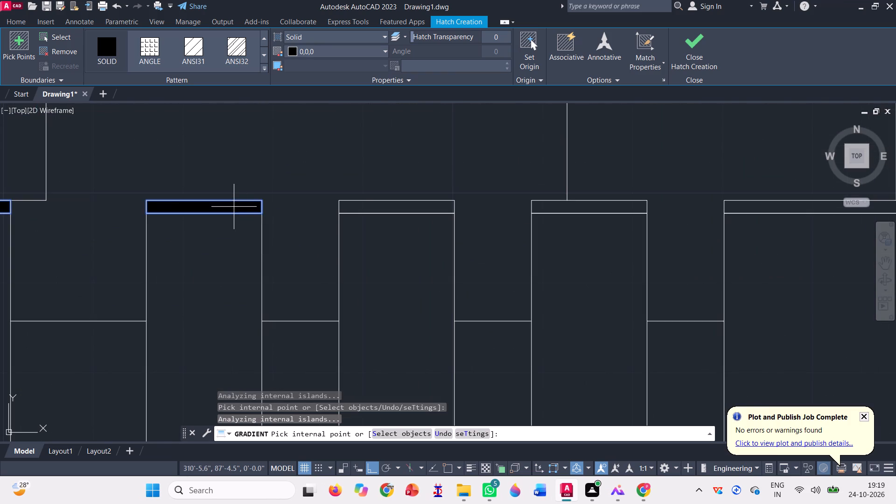
{"action": "left_click", "coordinate": [371, 210]}
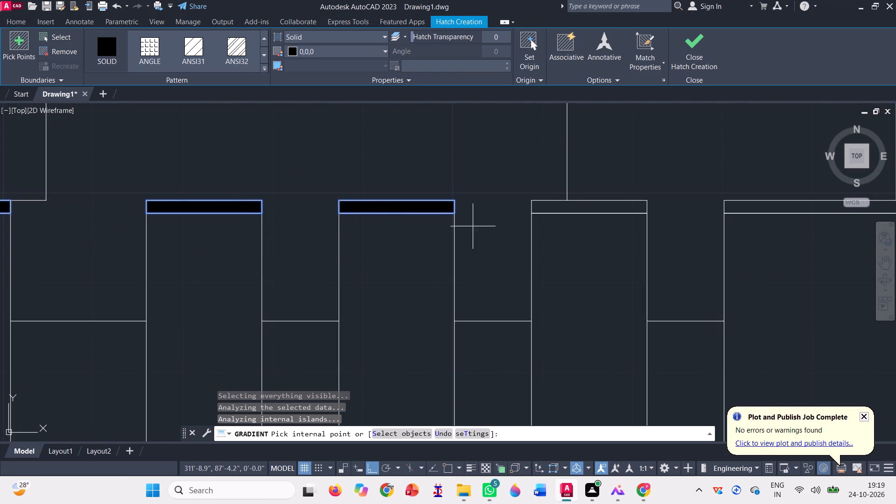
{"action": "left_click", "coordinate": [559, 206]}
{"action": "scroll", "coordinate": [304, 214], "scroll_direction": "down", "scroll_amount": 2}
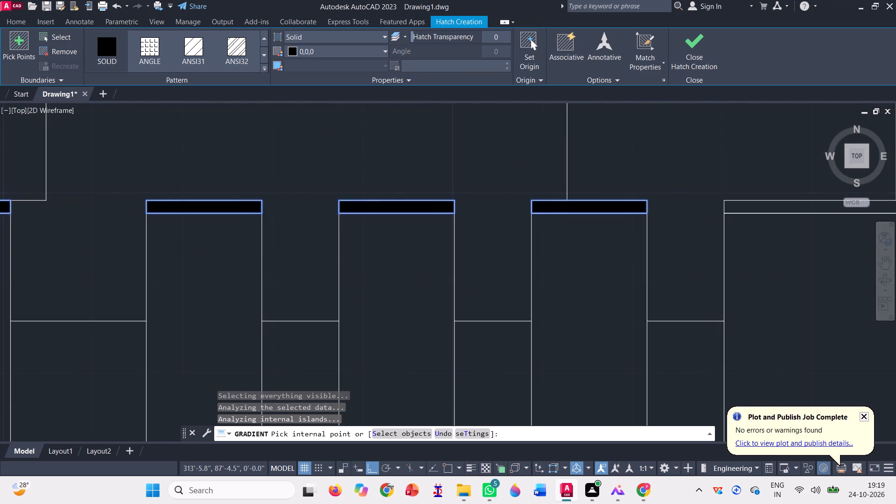
{"action": "scroll", "coordinate": [588, 212], "scroll_direction": "up", "scroll_amount": 2}
{"action": "left_click", "coordinate": [582, 206]}
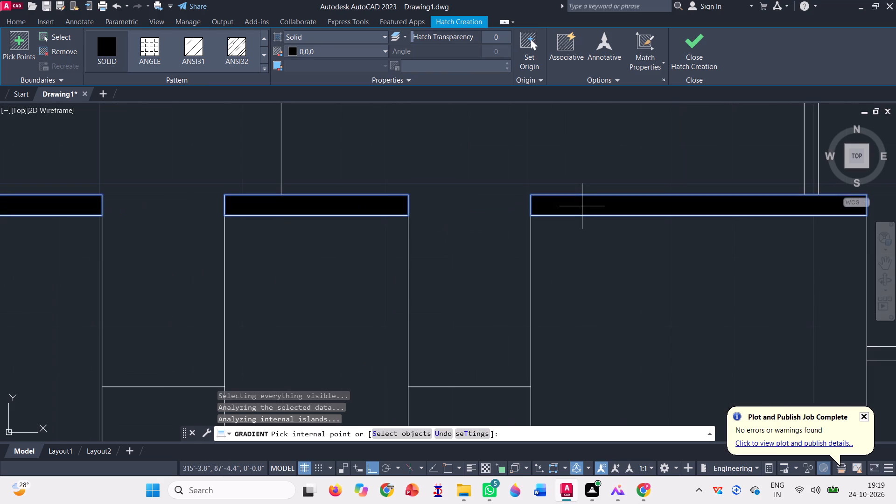
Add the solid black hatch to the frames of the tall ground-floor window and the small square window.
{"action": "scroll", "coordinate": [411, 260], "scroll_direction": "down", "scroll_amount": 5}
{"action": "scroll", "coordinate": [467, 186], "scroll_direction": "up", "scroll_amount": 3}
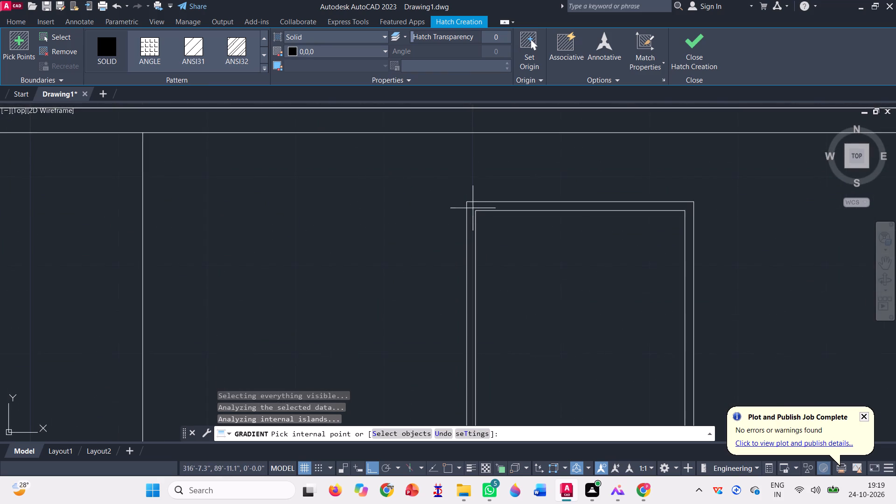
{"action": "scroll", "coordinate": [473, 208], "scroll_direction": "up", "scroll_amount": 3}
{"action": "left_click", "coordinate": [472, 208]}
{"action": "scroll", "coordinate": [455, 219], "scroll_direction": "down", "scroll_amount": 6}
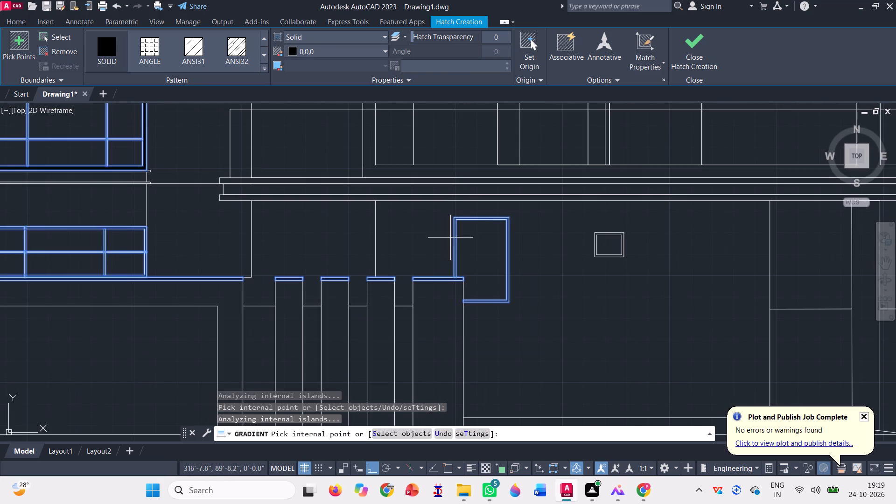
{"action": "scroll", "coordinate": [630, 242], "scroll_direction": "up", "scroll_amount": 3}
{"action": "scroll", "coordinate": [578, 220], "scroll_direction": "up", "scroll_amount": 2}
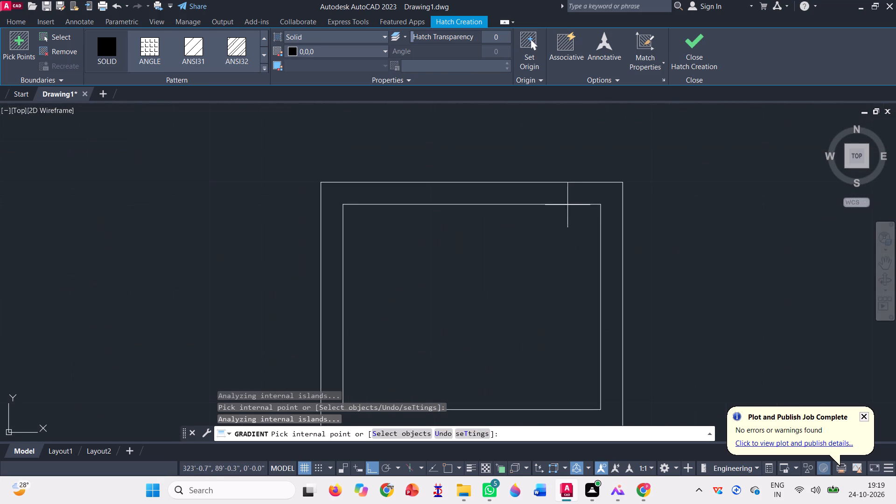
{"action": "left_click", "coordinate": [567, 193]}
{"action": "scroll", "coordinate": [534, 259], "scroll_direction": "down", "scroll_amount": 3}
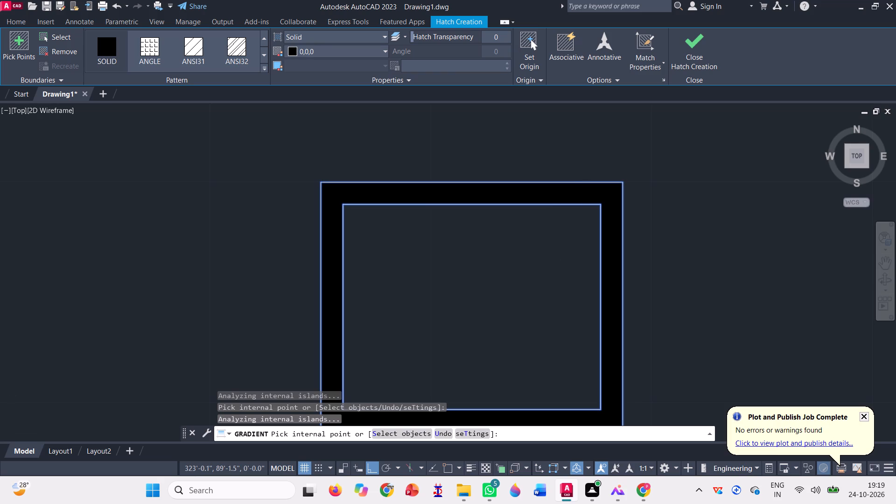
Examine the upper-floor doorway and the rest of the facade for areas left to fill black, and finish the hatch.
{"action": "scroll", "coordinate": [506, 310], "scroll_direction": "down", "scroll_amount": 5}
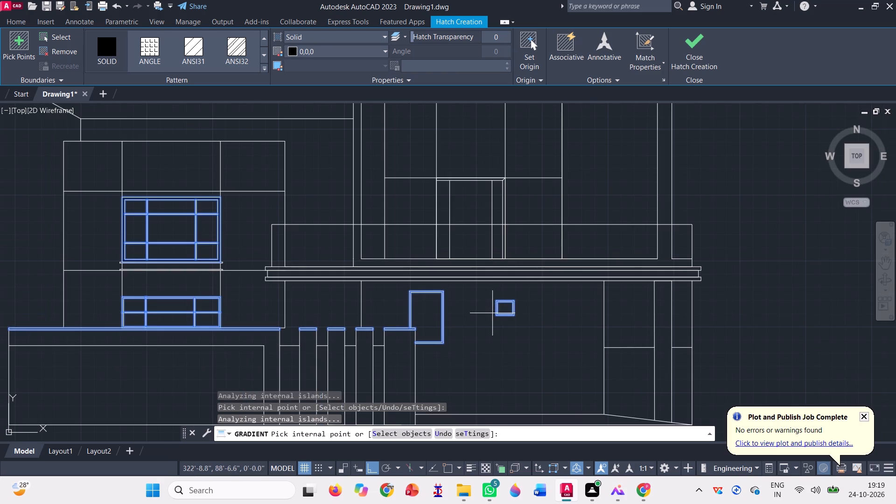
{"action": "scroll", "coordinate": [434, 342], "scroll_direction": "down", "scroll_amount": 1}
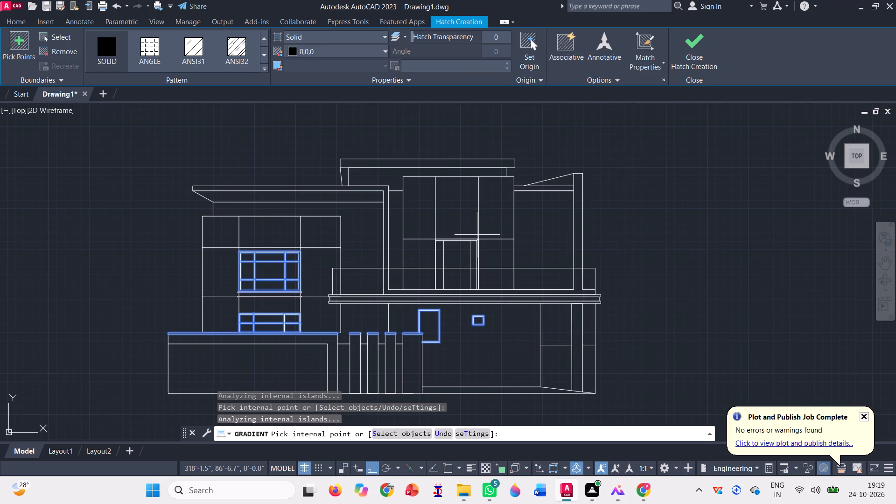
{"action": "scroll", "coordinate": [477, 234], "scroll_direction": "up", "scroll_amount": 9}
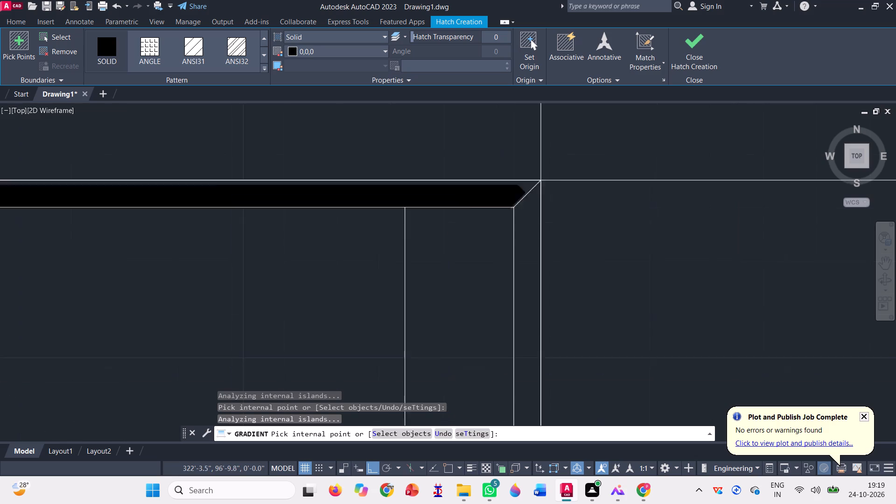
{"action": "scroll", "coordinate": [496, 214], "scroll_direction": "down", "scroll_amount": 3}
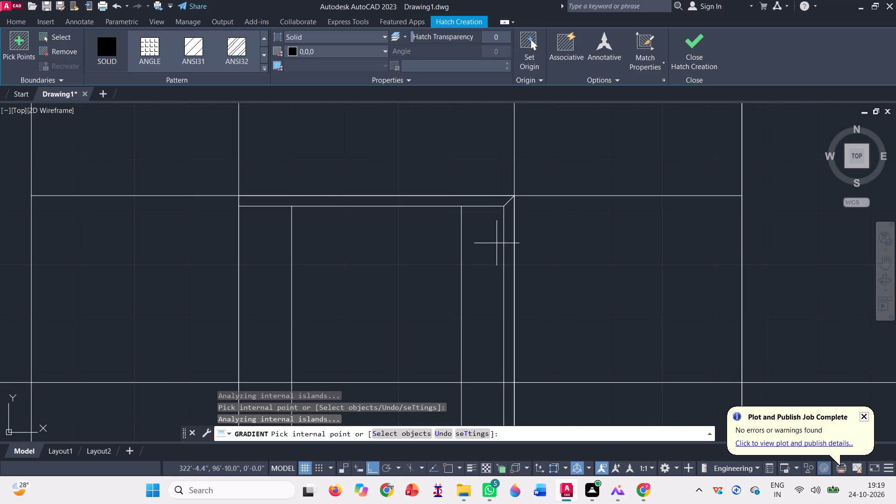
{"action": "scroll", "coordinate": [504, 273], "scroll_direction": "down", "scroll_amount": 1}
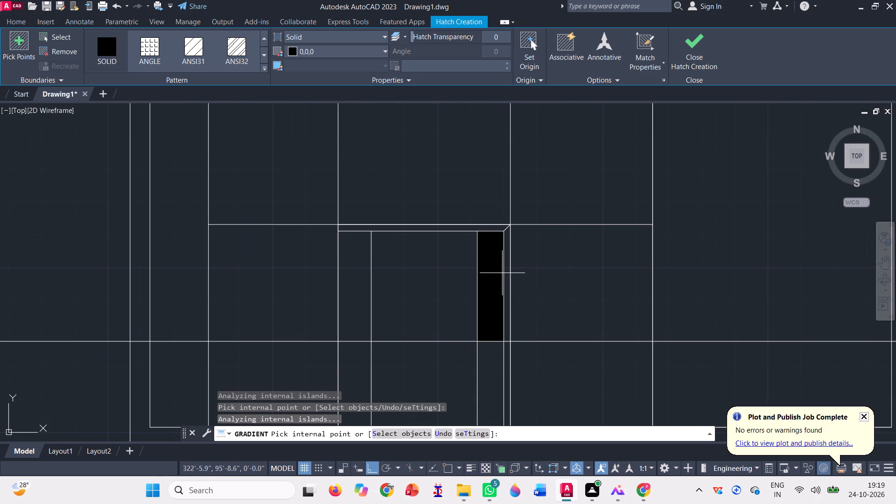
{"action": "scroll", "coordinate": [499, 256], "scroll_direction": "down", "scroll_amount": 1}
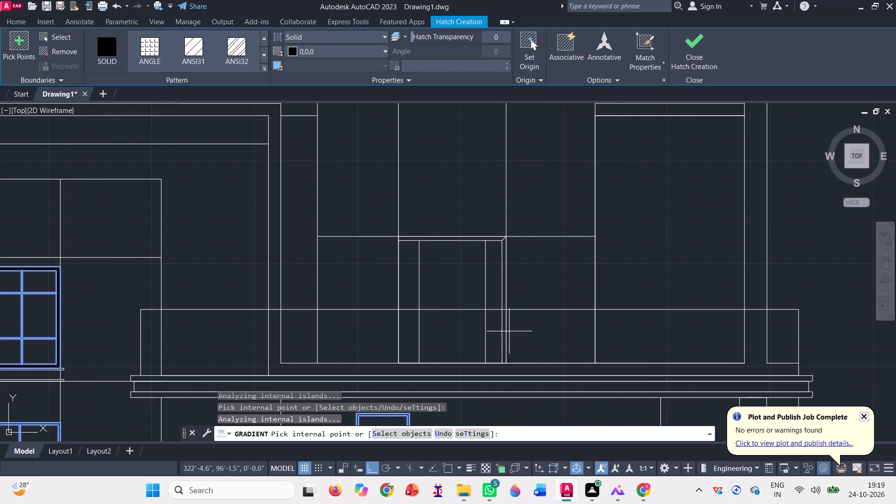
{"action": "scroll", "coordinate": [508, 338], "scroll_direction": "down", "scroll_amount": 1}
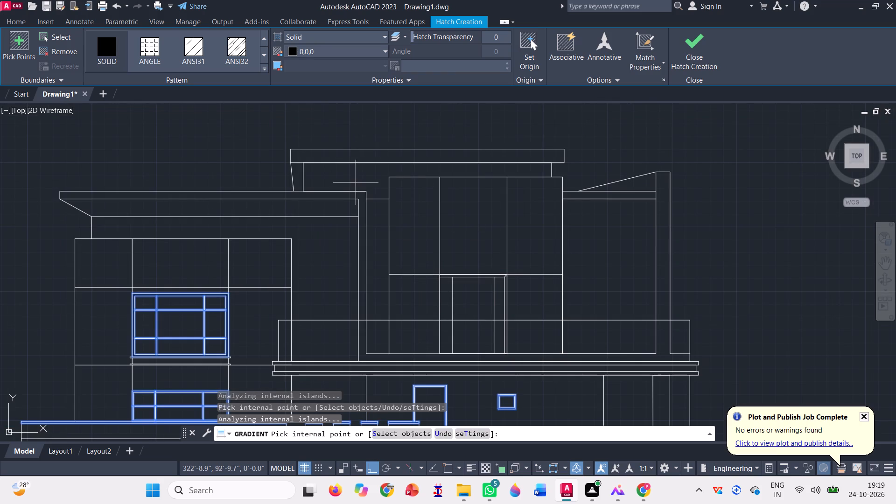
{"action": "scroll", "coordinate": [374, 176], "scroll_direction": "down", "scroll_amount": 1}
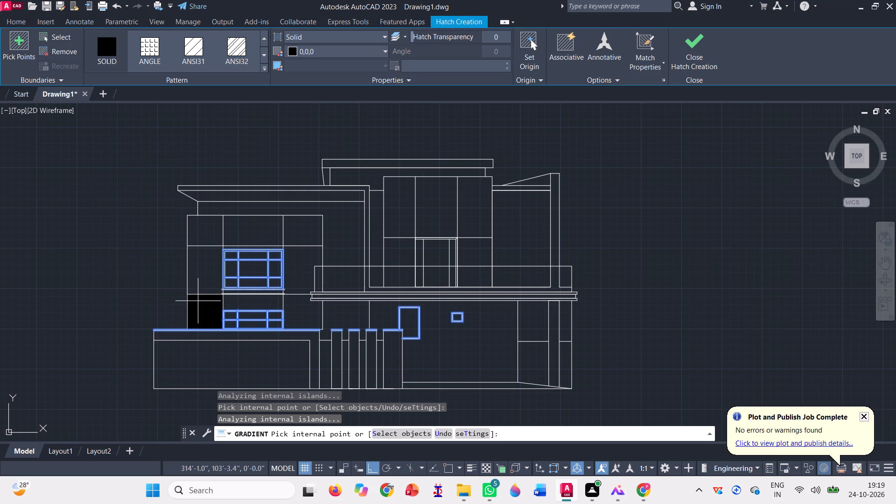
{"action": "scroll", "coordinate": [372, 243], "scroll_direction": "down", "scroll_amount": 1}
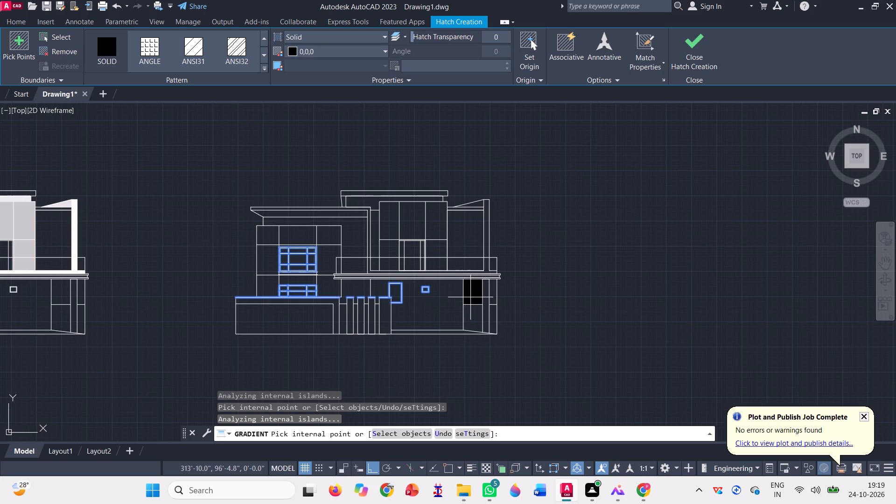
{"action": "key", "text": "space"}
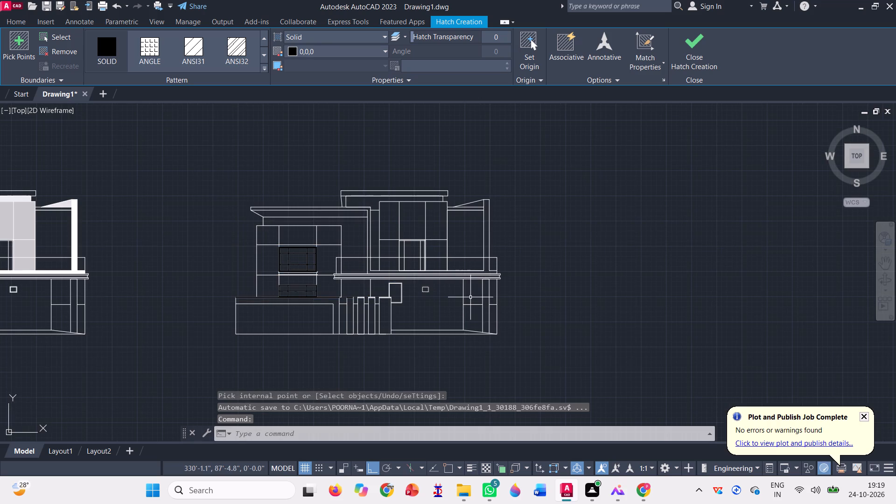
Start a gradient fill, try dark red 153,27,30 for both colours, and replace both with the brown DIC 239.
{"action": "scroll", "coordinate": [295, 256], "scroll_direction": "up", "scroll_amount": 4}
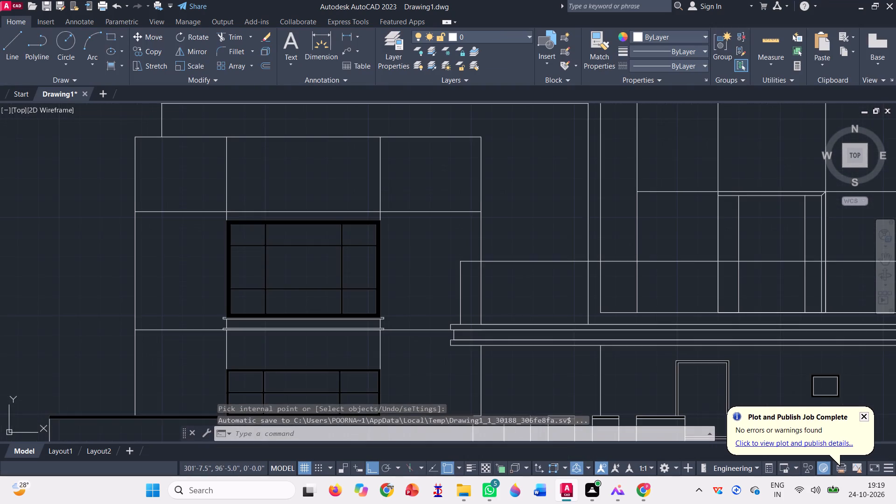
{"action": "scroll", "coordinate": [292, 254], "scroll_direction": "up", "scroll_amount": 2}
{"action": "scroll", "coordinate": [522, 243], "scroll_direction": "down", "scroll_amount": 2}
{"action": "scroll", "coordinate": [656, 234], "scroll_direction": "down", "scroll_amount": 2}
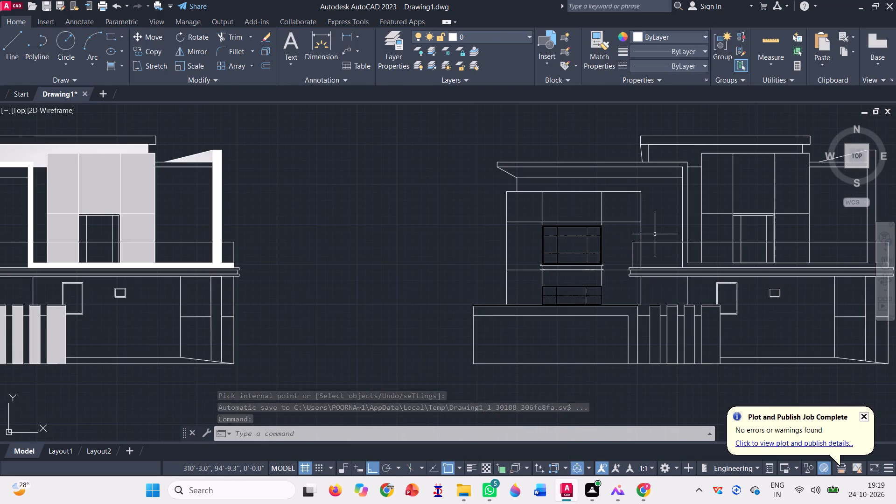
{"action": "scroll", "coordinate": [448, 267], "scroll_direction": "down", "scroll_amount": 1}
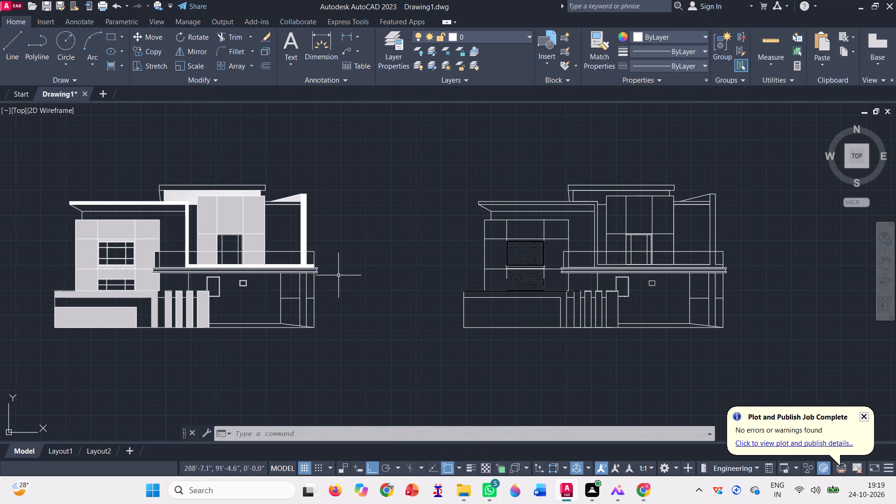
{"action": "left_click", "coordinate": [105, 67]}
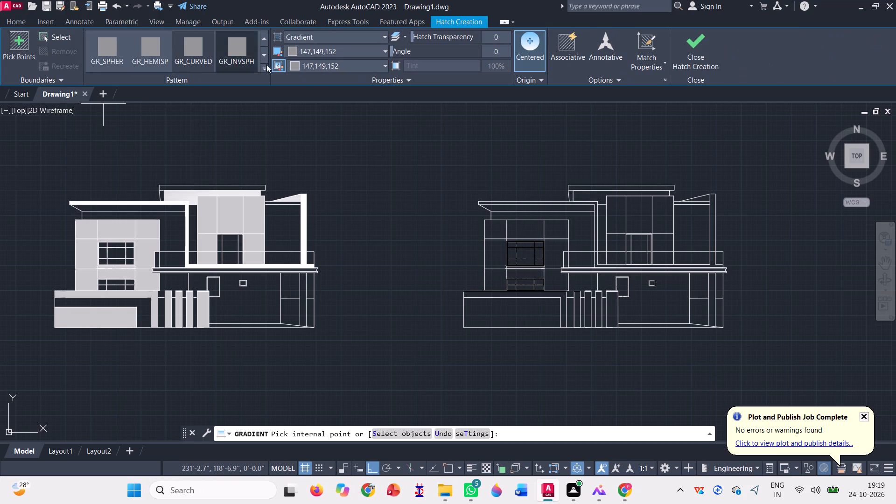
{"action": "left_click", "coordinate": [332, 50]}
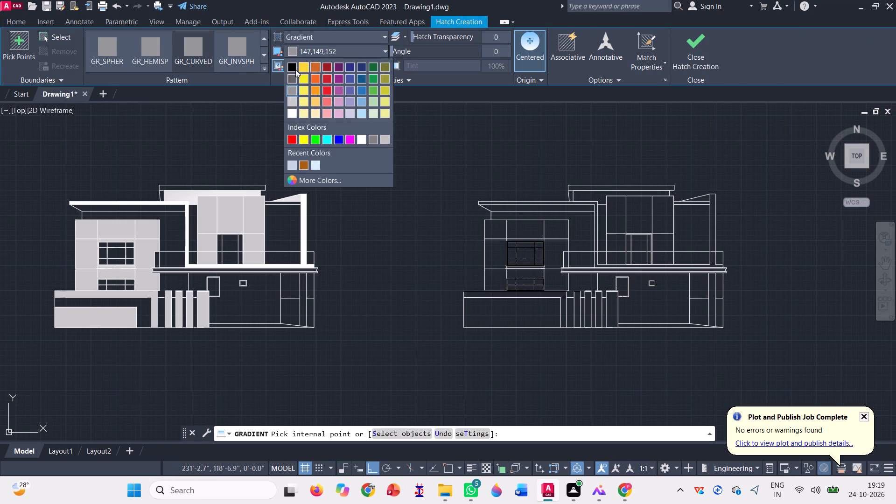
{"action": "left_click", "coordinate": [327, 66]}
{"action": "left_click", "coordinate": [327, 66]}
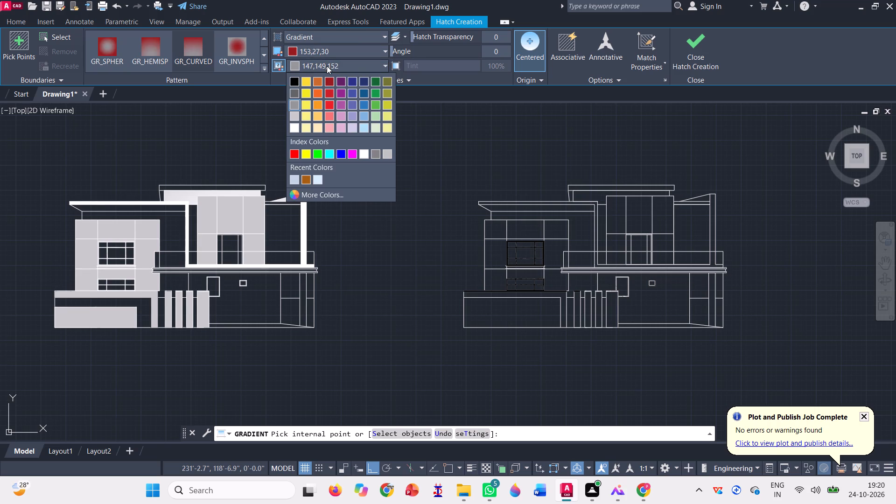
{"action": "left_click", "coordinate": [326, 80]}
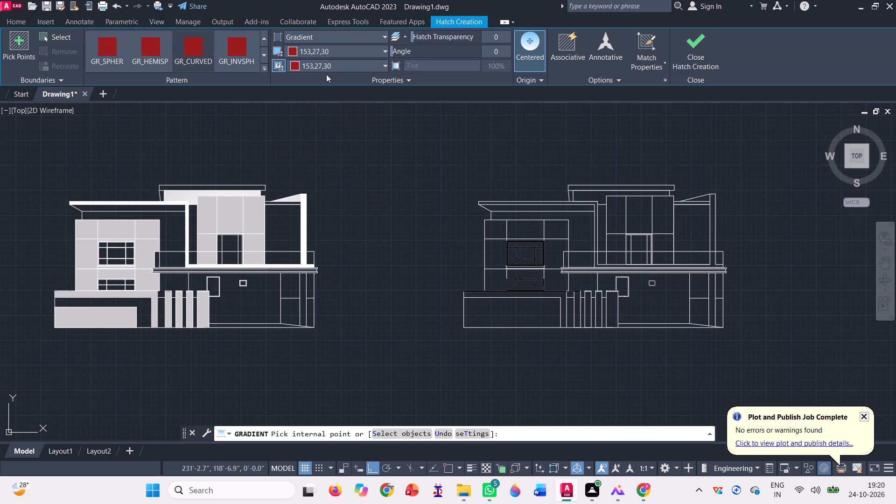
{"action": "left_click", "coordinate": [338, 55]}
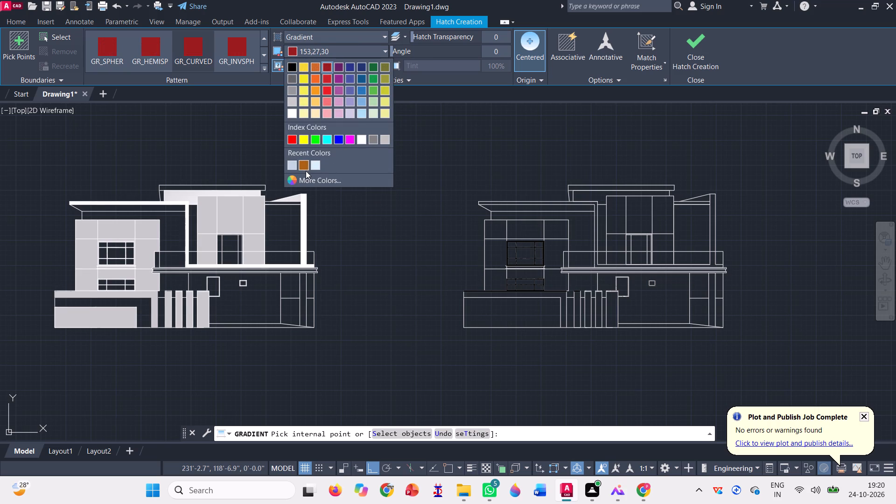
{"action": "left_click", "coordinate": [306, 170]}
{"action": "left_click", "coordinate": [317, 65]}
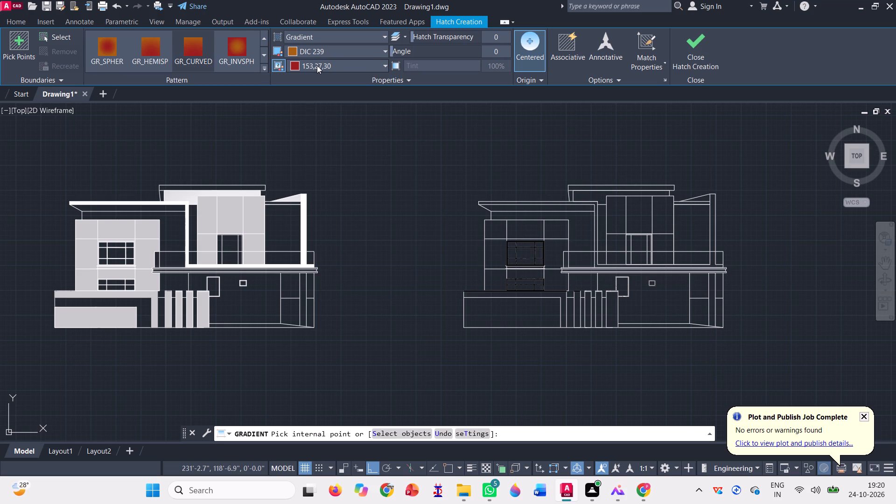
{"action": "left_click", "coordinate": [305, 178]}
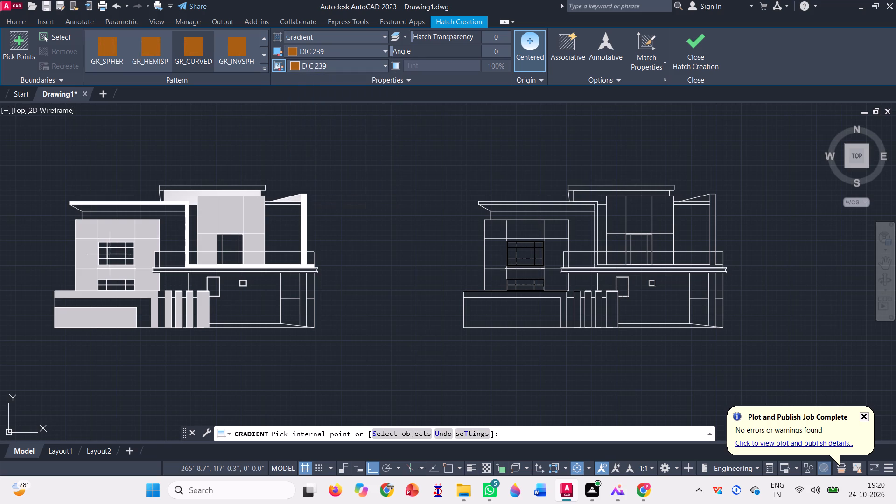
Fill the recessed wall beside the left block and the soffit strip beneath the sloping roof with the DIC 239 gradient.
{"action": "scroll", "coordinate": [170, 258], "scroll_direction": "up", "scroll_amount": 2}
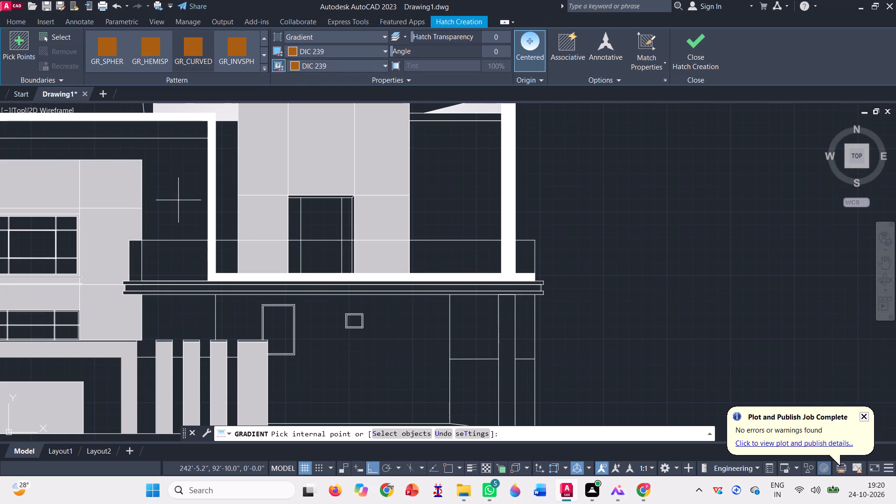
{"action": "left_click", "coordinate": [176, 198]}
{"action": "scroll", "coordinate": [231, 291], "scroll_direction": "down", "scroll_amount": 2}
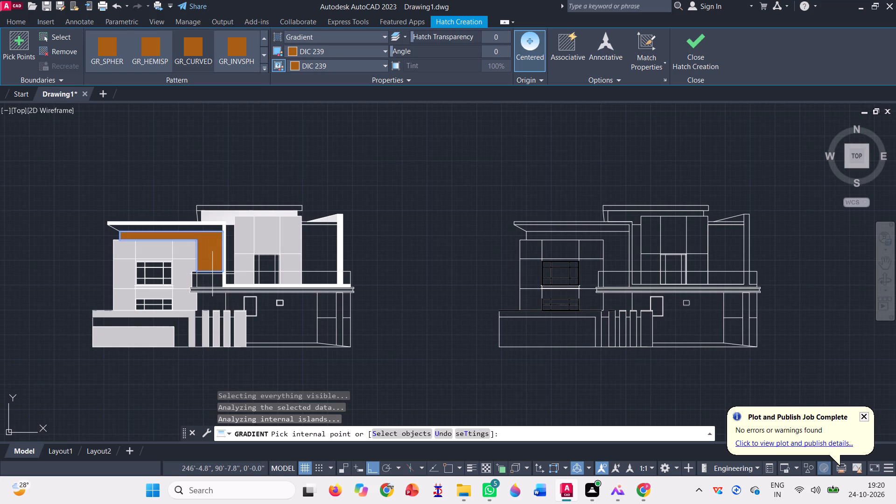
{"action": "scroll", "coordinate": [212, 273], "scroll_direction": "up", "scroll_amount": 3}
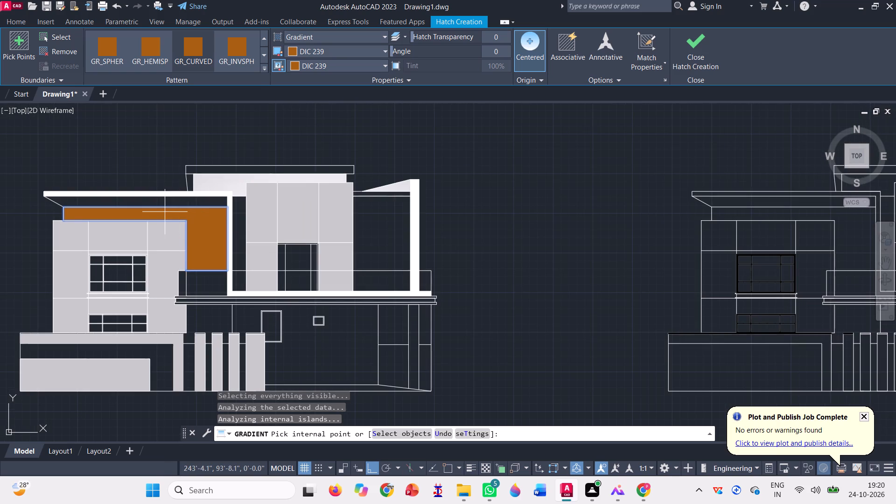
{"action": "scroll", "coordinate": [149, 207], "scroll_direction": "up", "scroll_amount": 4}
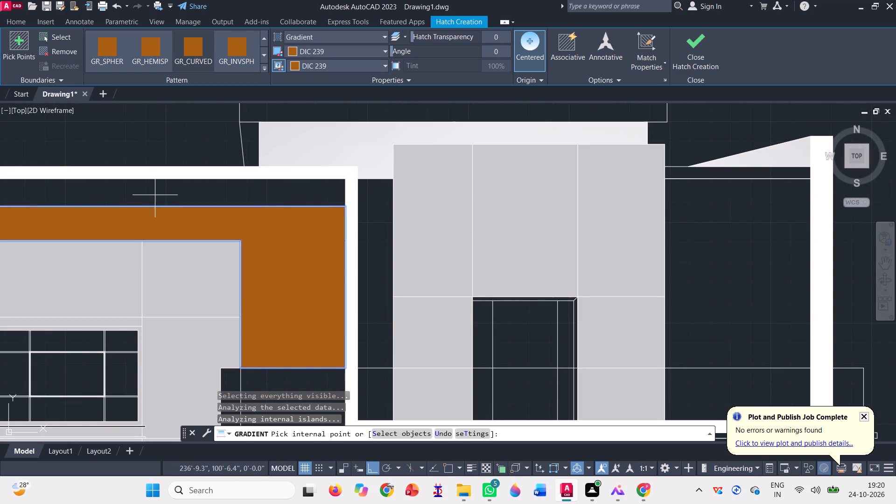
{"action": "left_click", "coordinate": [155, 195]}
{"action": "scroll", "coordinate": [186, 211], "scroll_direction": "down", "scroll_amount": 3}
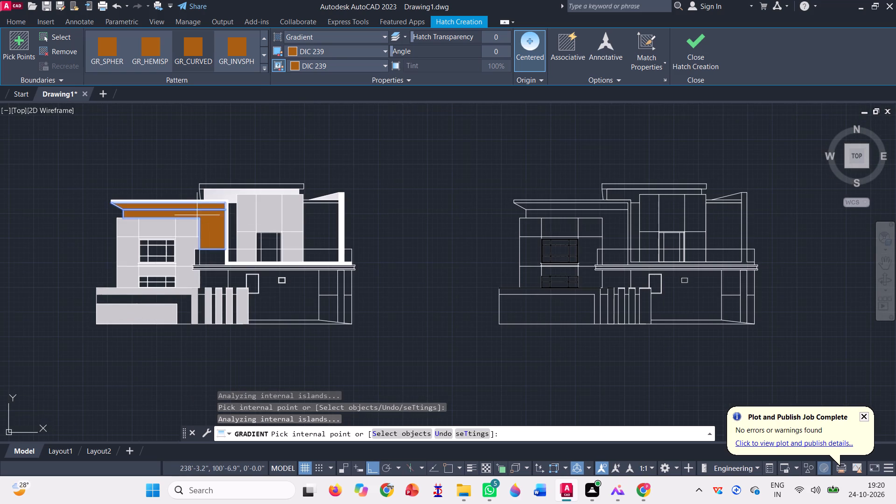
Add the DIC 239 gradient to the upper-floor walls on both sides of the central block and the thin strip above the right one.
{"action": "left_click", "coordinate": [324, 224]}
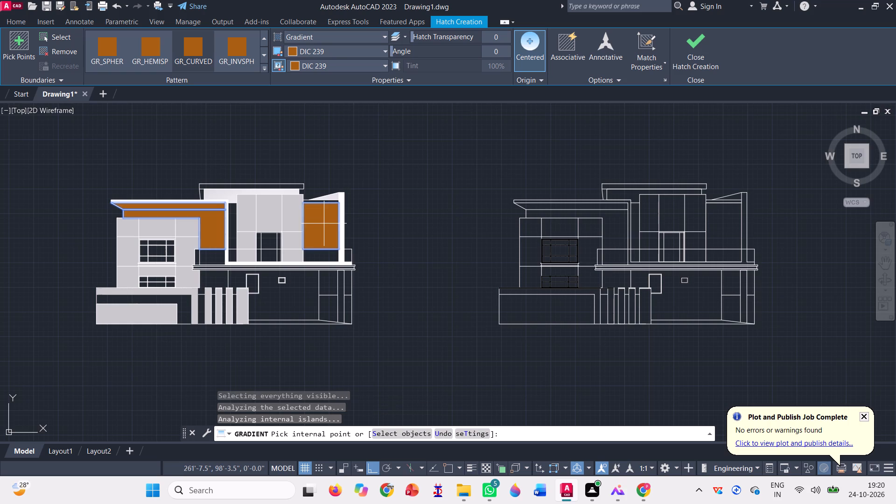
{"action": "scroll", "coordinate": [241, 229], "scroll_direction": "up", "scroll_amount": 3}
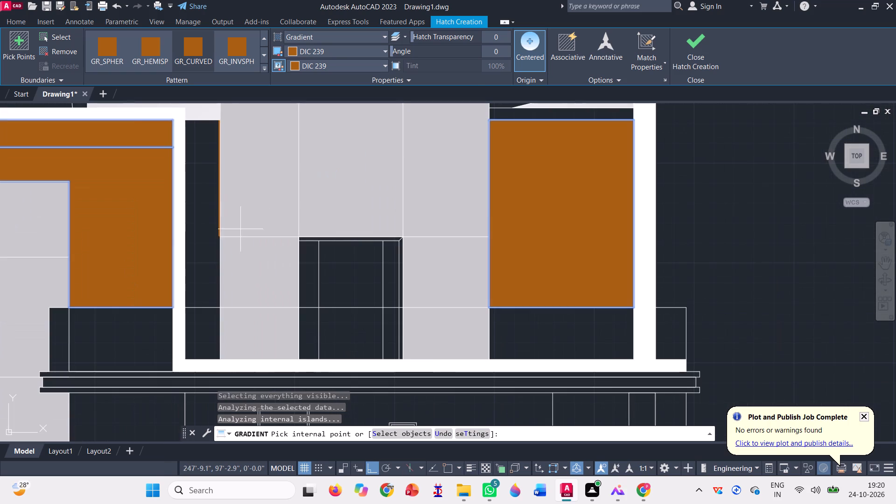
{"action": "left_click", "coordinate": [193, 205]}
{"action": "scroll", "coordinate": [231, 257], "scroll_direction": "down", "scroll_amount": 2}
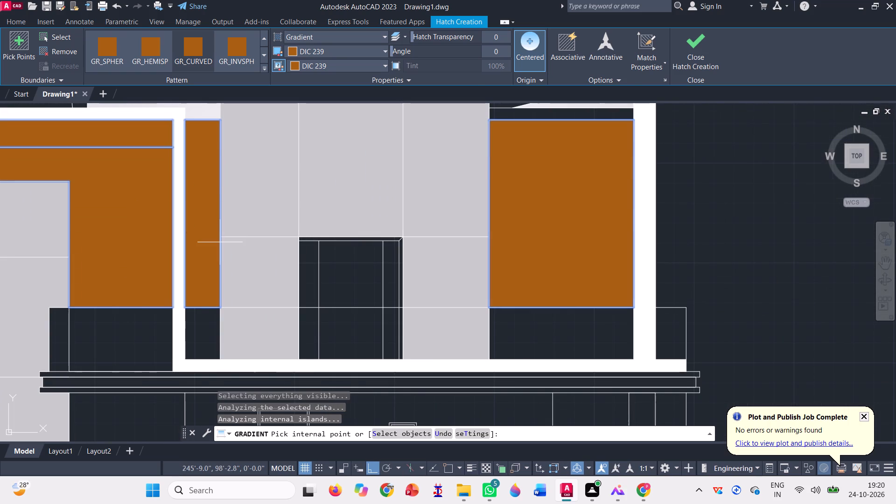
{"action": "scroll", "coordinate": [427, 166], "scroll_direction": "up", "scroll_amount": 3}
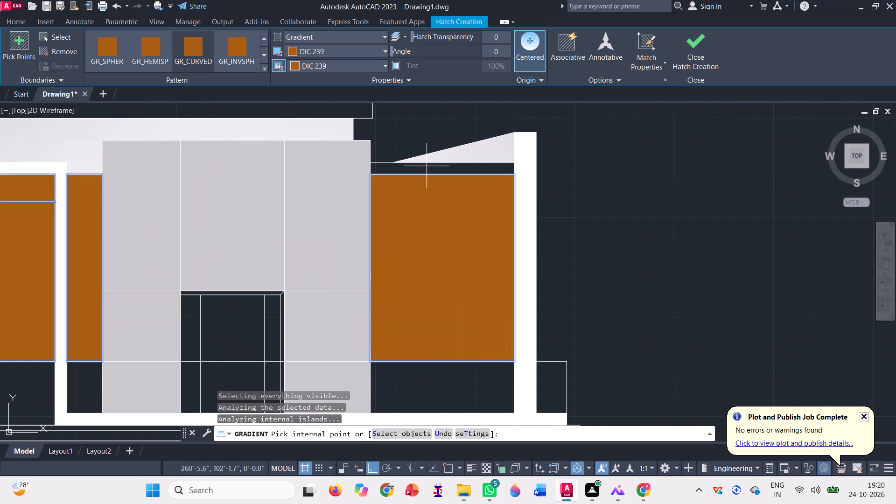
{"action": "left_click", "coordinate": [427, 166]}
Add the DIC 239 gradient to the three wall sections behind the balcony railing, below the areas already filled brown.
{"action": "scroll", "coordinate": [401, 166], "scroll_direction": "down", "scroll_amount": 1}
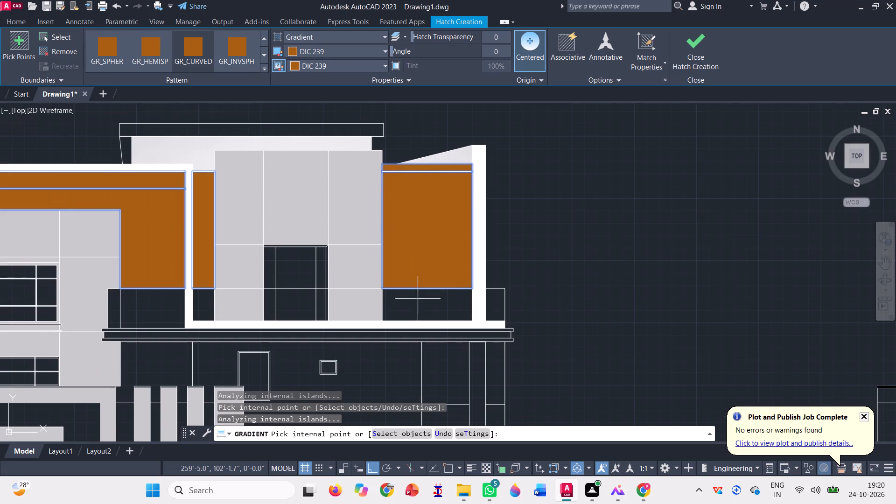
{"action": "left_click", "coordinate": [420, 307]}
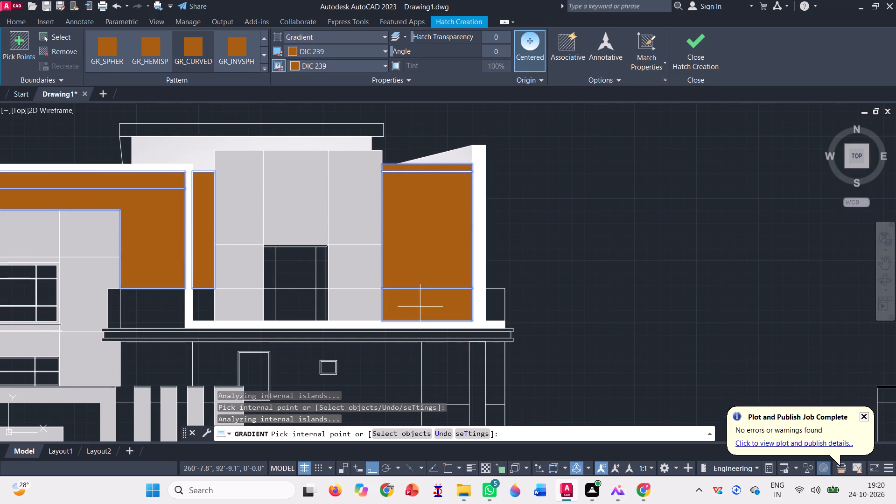
{"action": "scroll", "coordinate": [452, 267], "scroll_direction": "down", "scroll_amount": 1}
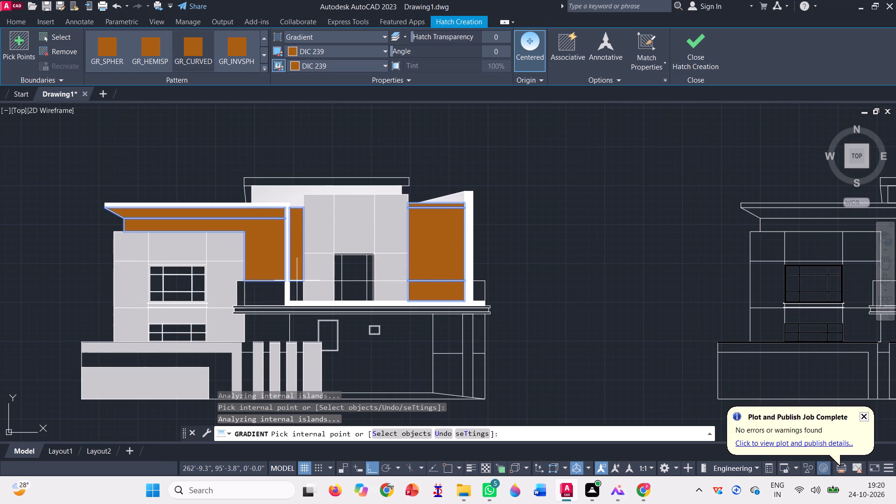
{"action": "scroll", "coordinate": [287, 290], "scroll_direction": "up", "scroll_amount": 2}
{"action": "left_click", "coordinate": [302, 288]}
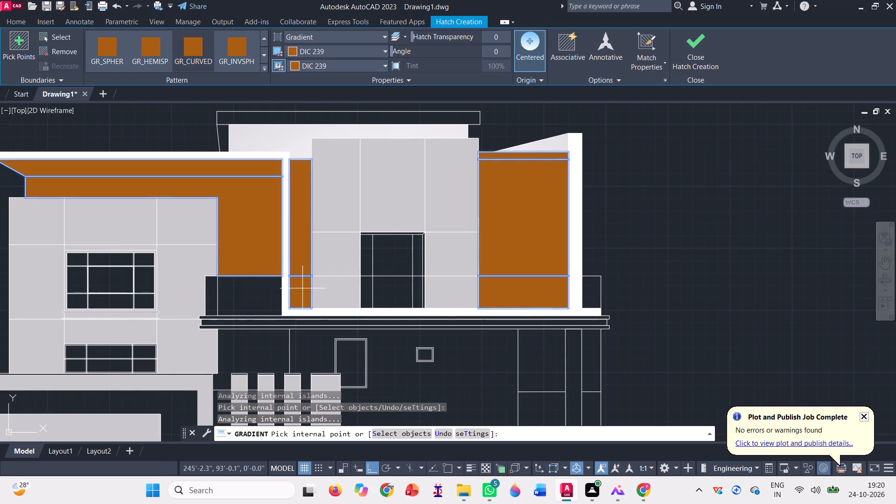
{"action": "left_click", "coordinate": [239, 293]}
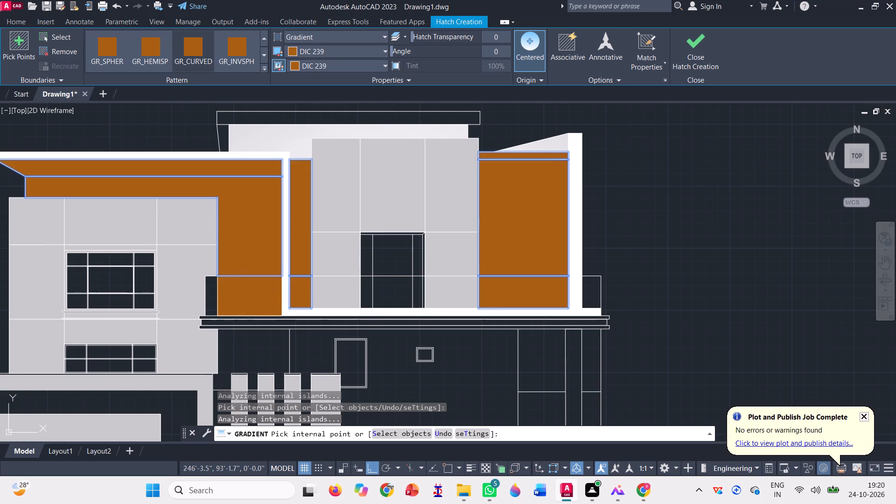
Add the DIC 239 gradient to the ground-floor wall area behind the gate pillars, below the balcony slab.
{"action": "scroll", "coordinate": [249, 259], "scroll_direction": "down", "scroll_amount": 2}
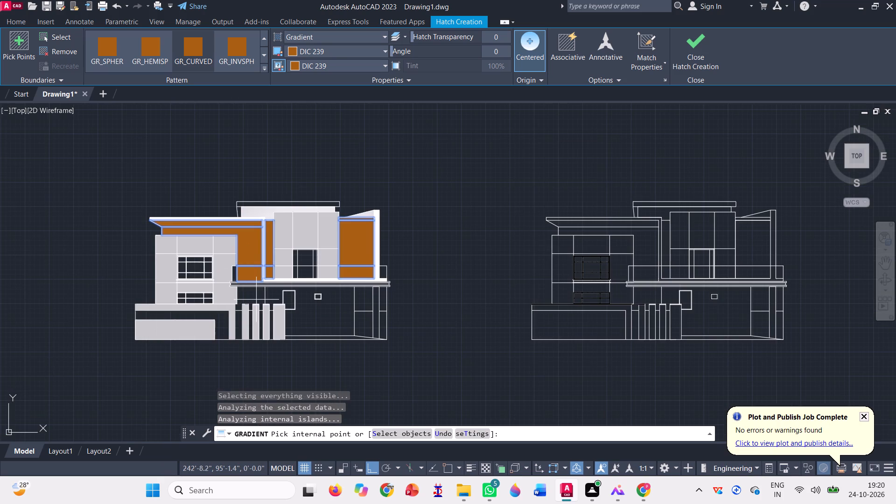
{"action": "scroll", "coordinate": [261, 307], "scroll_direction": "up", "scroll_amount": 3}
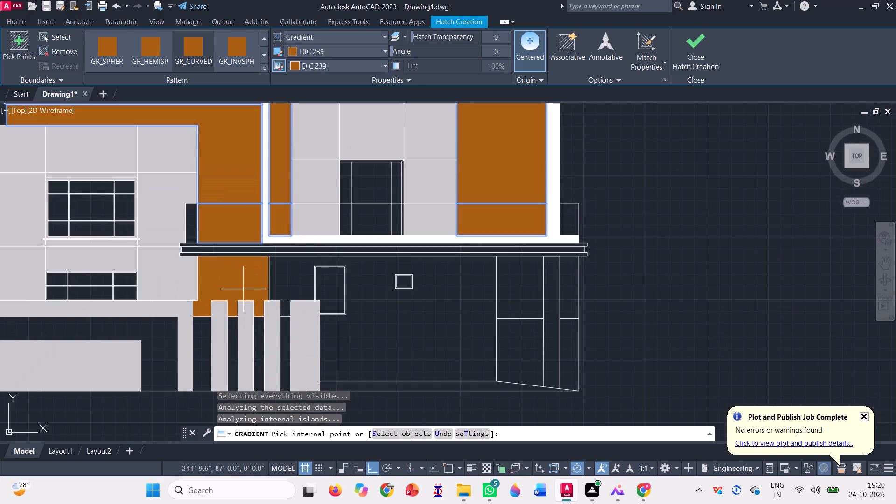
{"action": "left_click", "coordinate": [243, 289]}
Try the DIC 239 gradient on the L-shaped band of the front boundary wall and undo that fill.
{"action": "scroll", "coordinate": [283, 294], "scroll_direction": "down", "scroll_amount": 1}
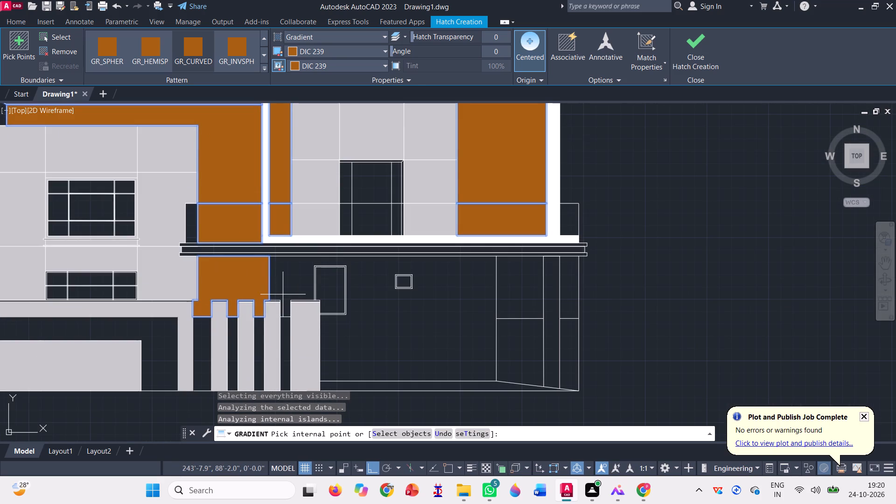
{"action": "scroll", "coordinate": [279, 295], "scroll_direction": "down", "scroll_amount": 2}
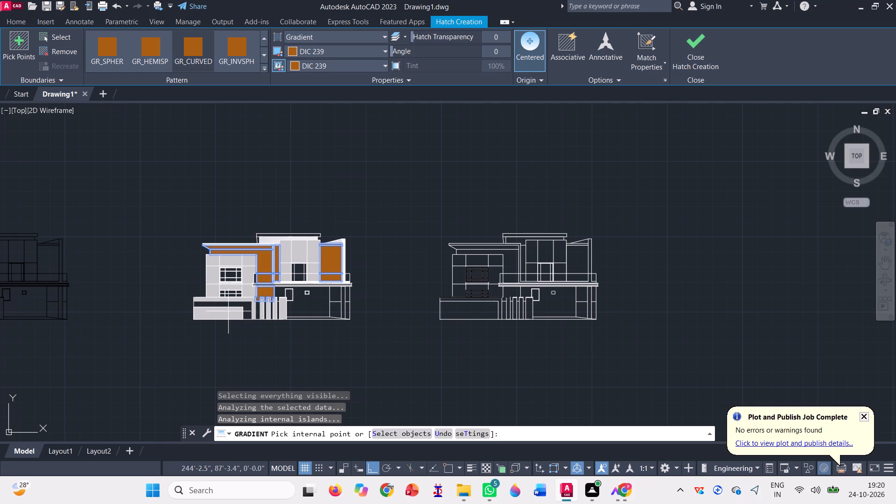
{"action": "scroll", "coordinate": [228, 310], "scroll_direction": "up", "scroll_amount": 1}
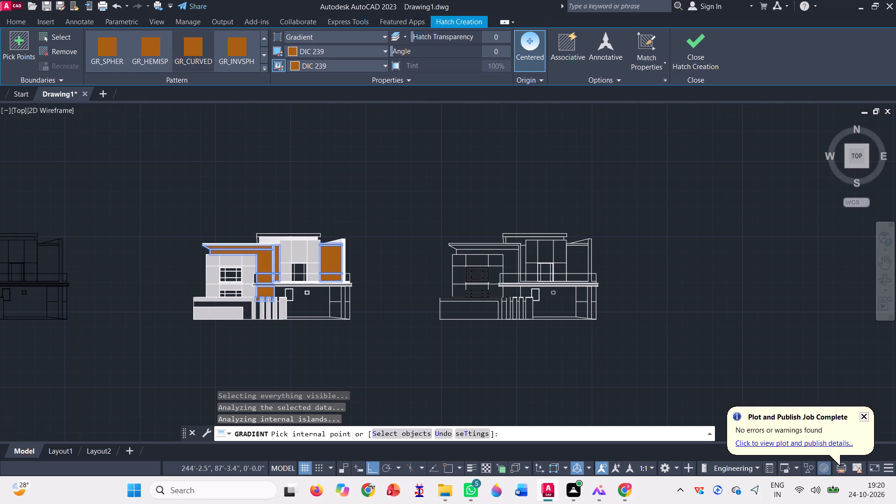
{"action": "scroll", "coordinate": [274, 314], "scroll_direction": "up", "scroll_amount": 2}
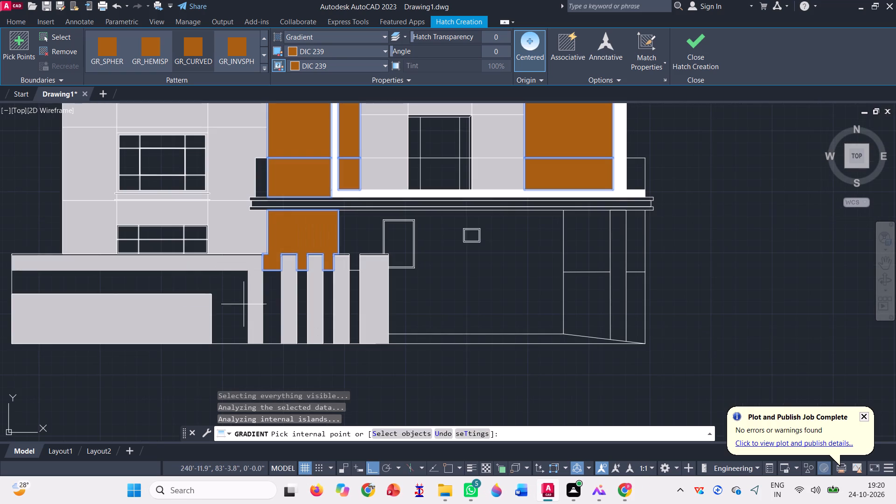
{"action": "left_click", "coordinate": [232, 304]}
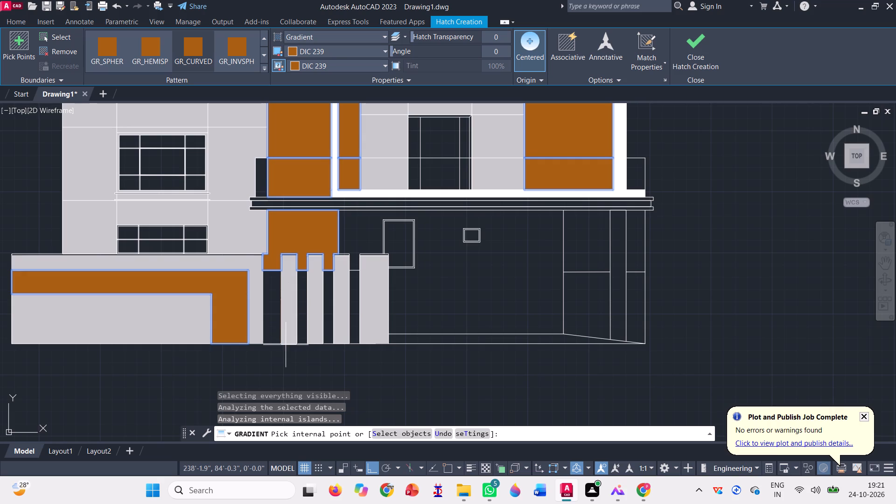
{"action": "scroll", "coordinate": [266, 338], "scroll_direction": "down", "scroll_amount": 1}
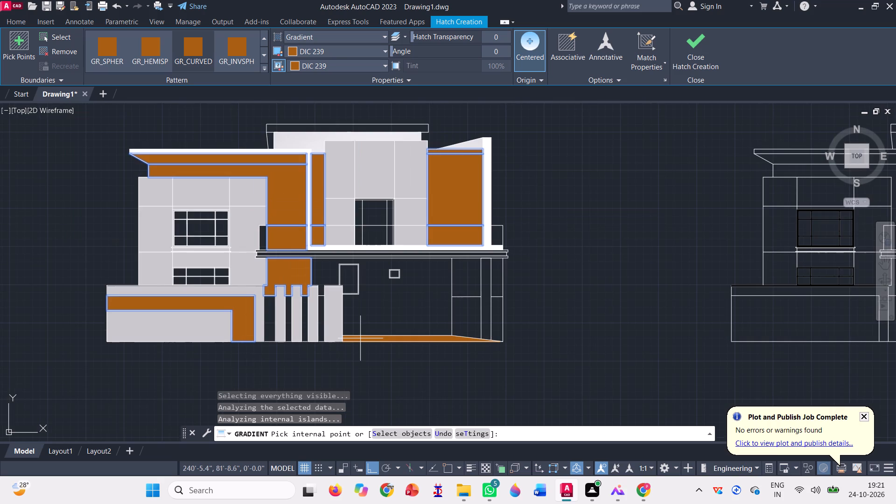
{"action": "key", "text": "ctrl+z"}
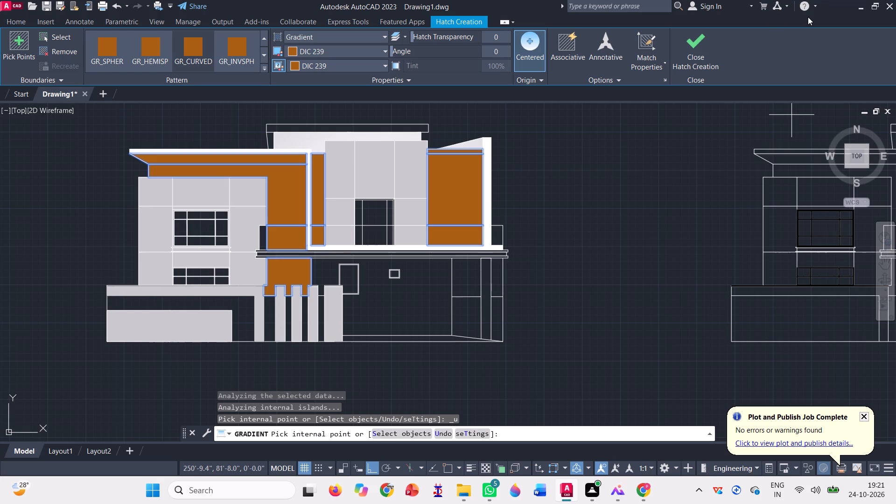
Finish the DIC 239 gradient fill on the brown wall areas.
{"action": "left_click", "coordinate": [704, 50]}
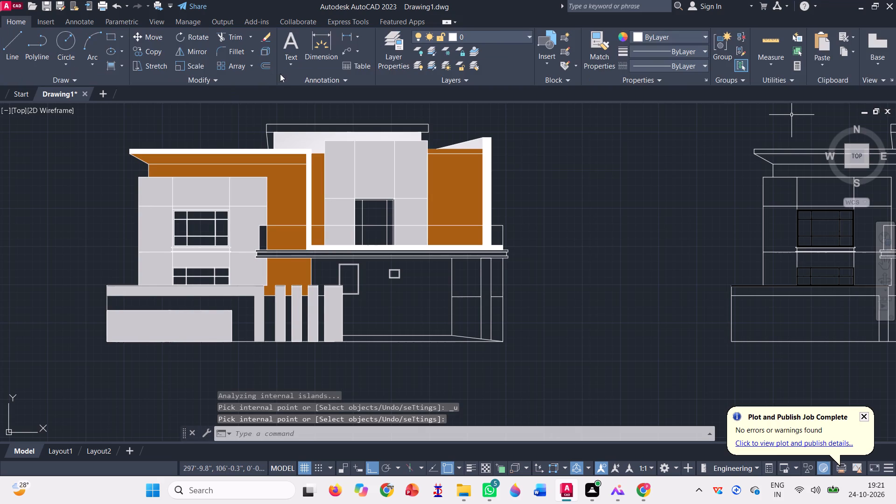
Start a hatch and look through the pattern library for a texture to overlay on the brown walls.
{"action": "left_click", "coordinate": [119, 65]}
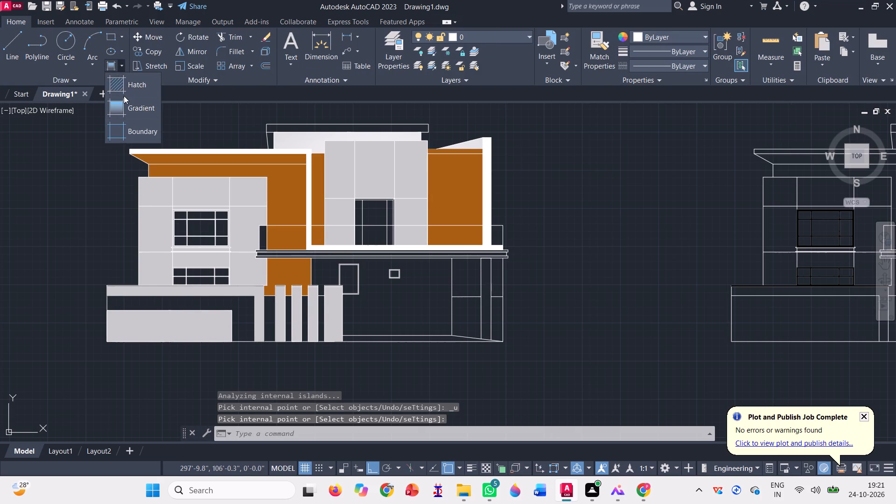
{"action": "left_click", "coordinate": [127, 84]}
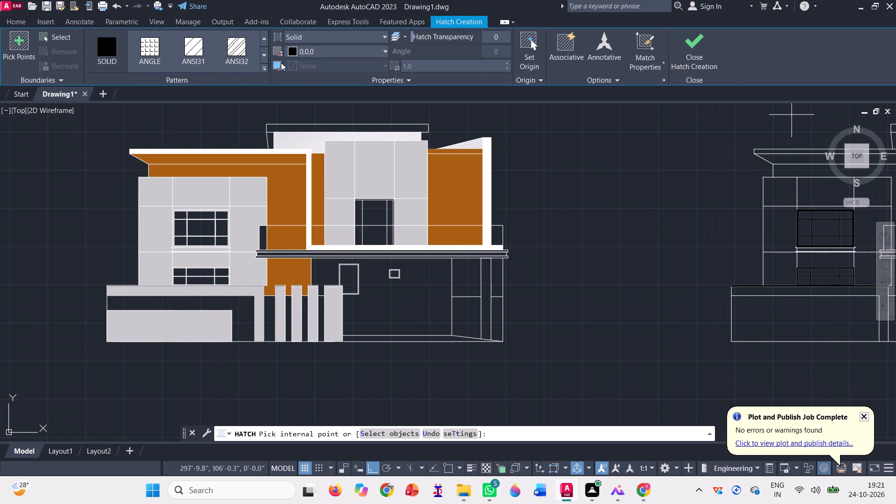
{"action": "left_click", "coordinate": [260, 65]}
{"action": "left_click", "coordinate": [263, 67]}
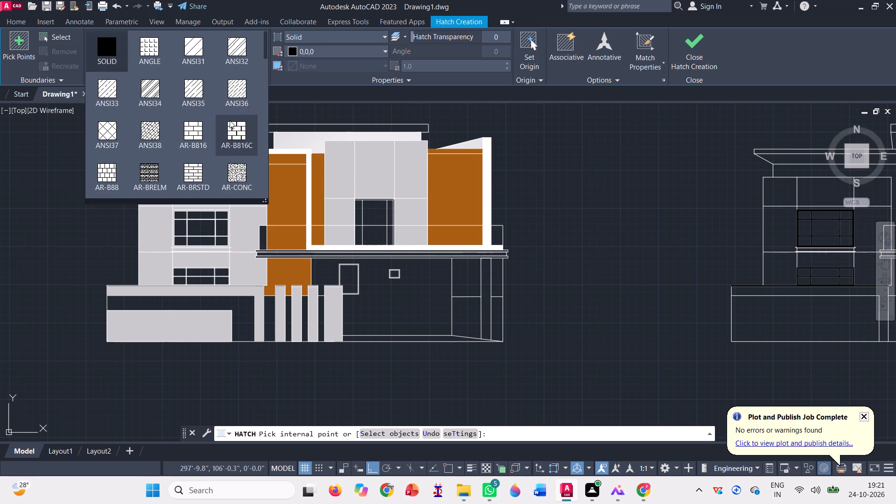
{"action": "key", "text": "Down"}
{"action": "key", "text": "Down"}
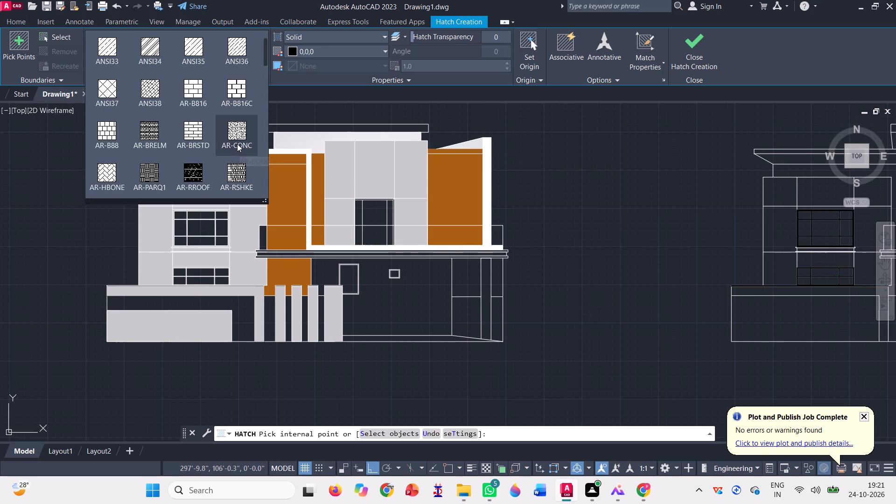
{"action": "key", "text": "Down"}
{"action": "key", "text": "Down"}
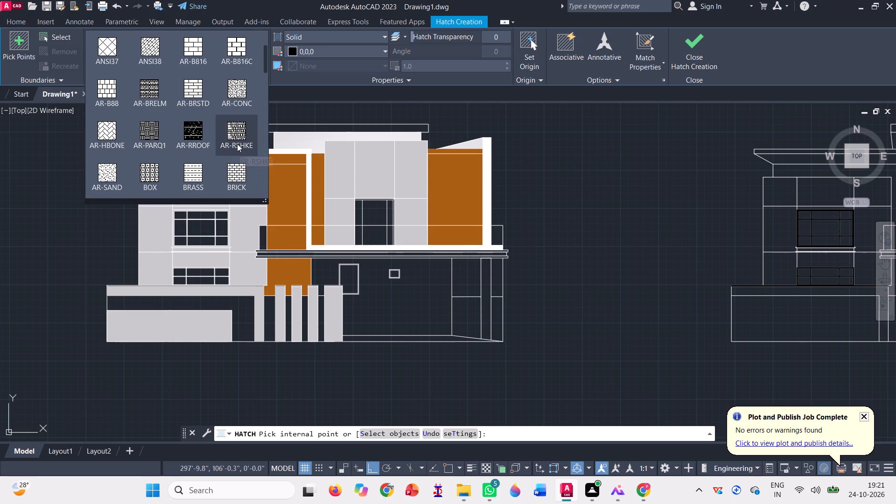
{"action": "key", "text": "Down"}
{"action": "key", "text": "Down"}
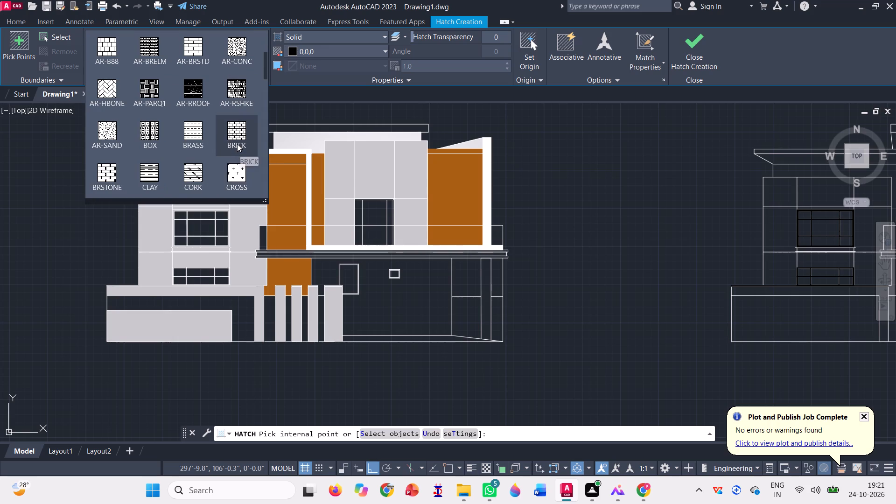
{"action": "key", "text": "Down"}
{"action": "key", "text": "Down"}
{"action": "key", "text": "Down"}
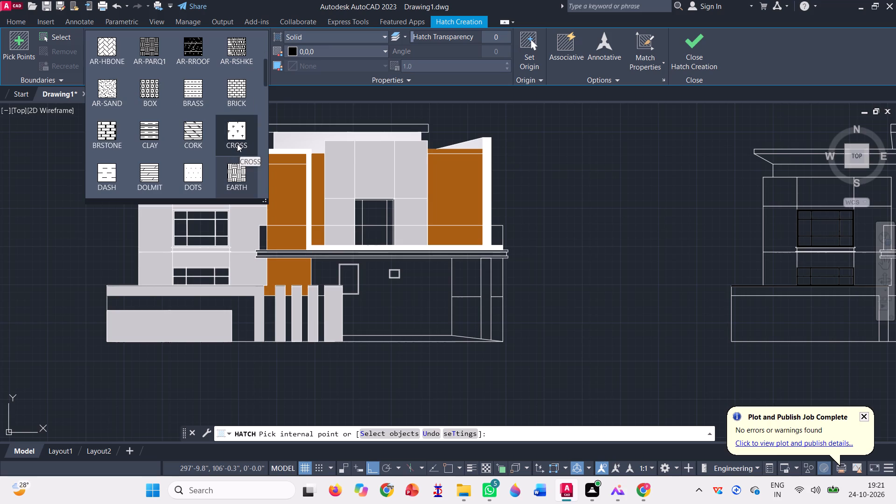
{"action": "key", "text": "Down"}
{"action": "key", "text": "Down"}
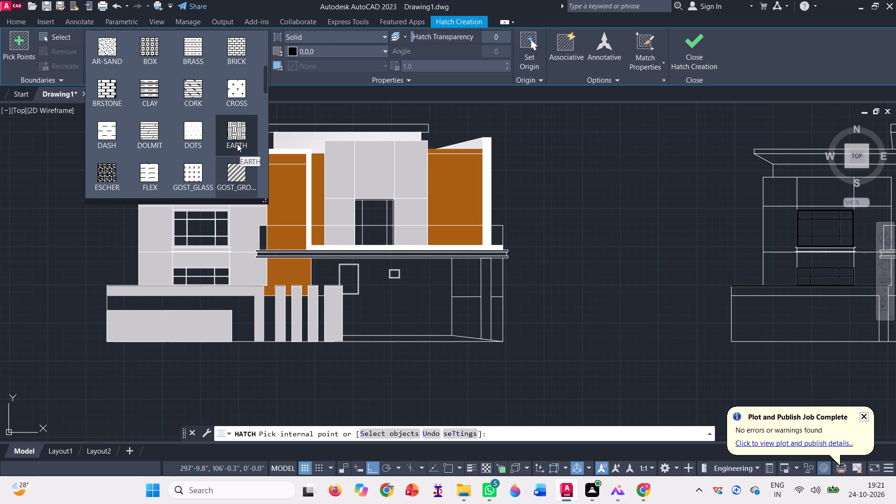
{"action": "key", "text": "Down"}
{"action": "key", "text": "Down"}
{"action": "key", "text": "Down"}
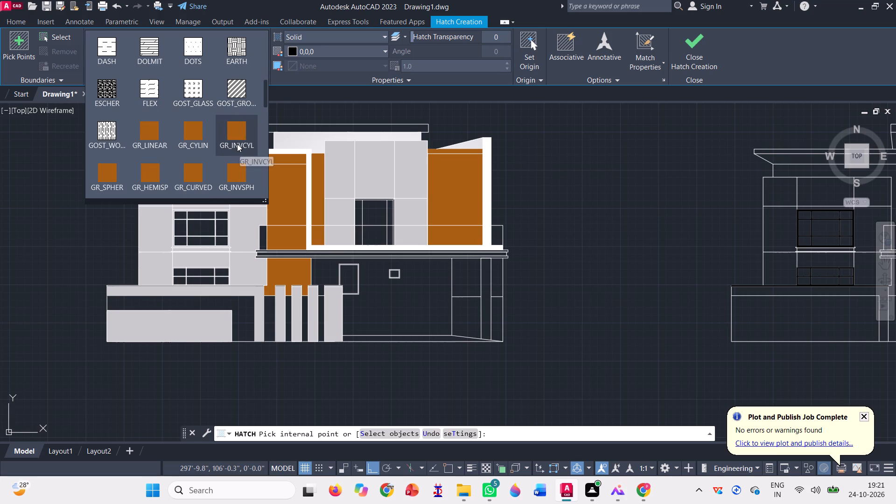
{"action": "key", "text": "Down"}
{"action": "key", "text": "Down"}
{"action": "key", "text": "Down"}
{"action": "key", "text": "Down"}
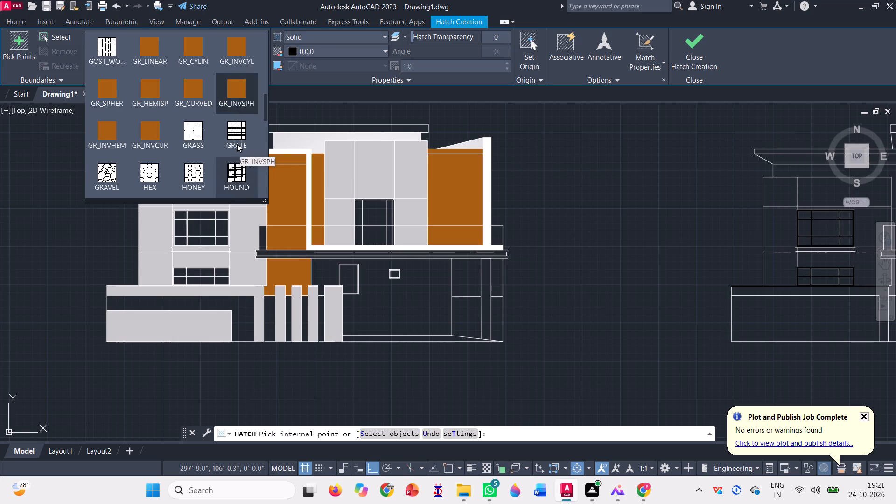
{"action": "key", "text": "Down"}
{"action": "key", "text": "Down"}
{"action": "key", "text": "Down"}
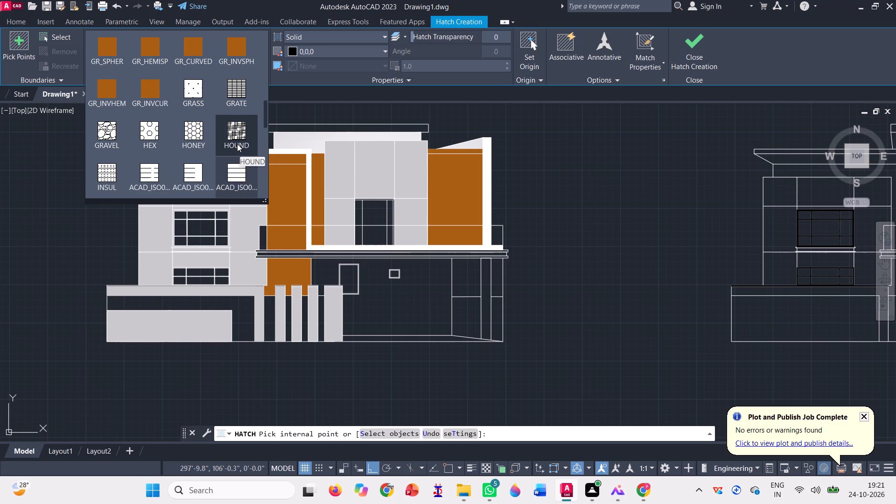
{"action": "key", "text": "Down"}
{"action": "key", "text": "Down"}
{"action": "key", "text": "Down"}
{"action": "key", "text": "Down"}
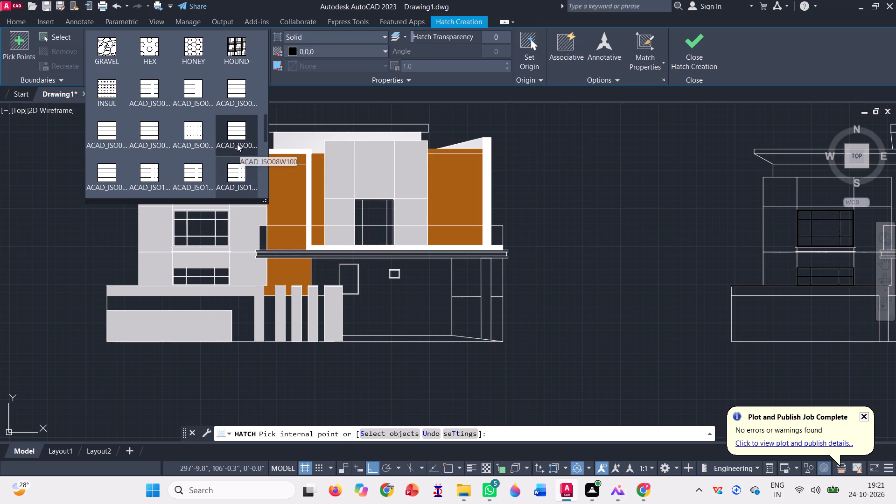
{"action": "key", "text": "Down"}
{"action": "key", "text": "Down"}
{"action": "key", "text": "Down"}
{"action": "key", "text": "Down"}
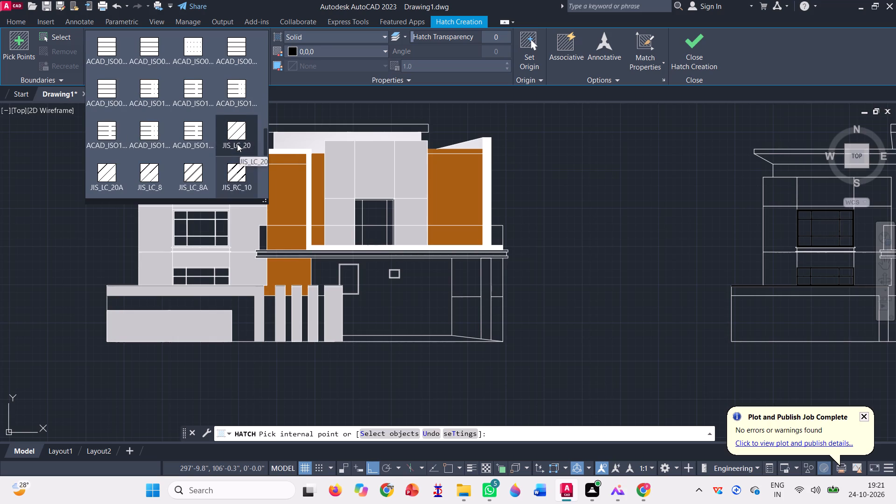
{"action": "key", "text": "Down"}
{"action": "key", "text": "Down"}
{"action": "key", "text": "Down"}
{"action": "key", "text": "Down"}
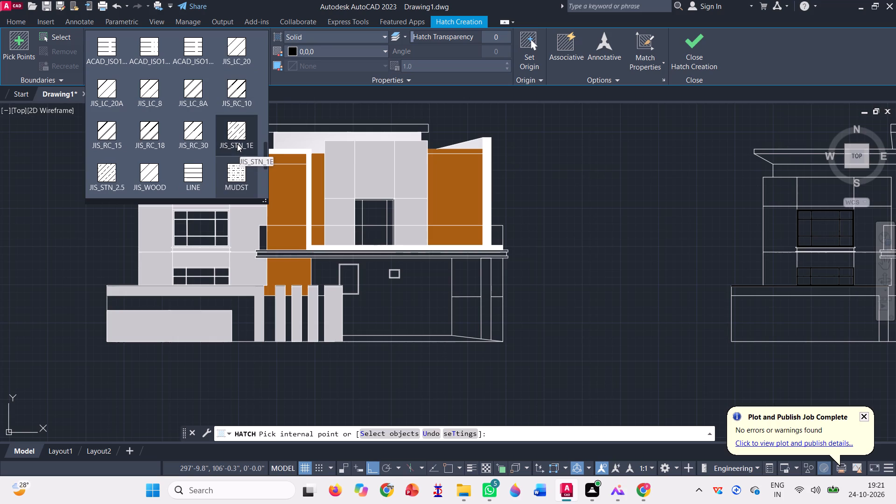
{"action": "key", "text": "Down"}
{"action": "key", "text": "Down"}
{"action": "key", "text": "Down"}
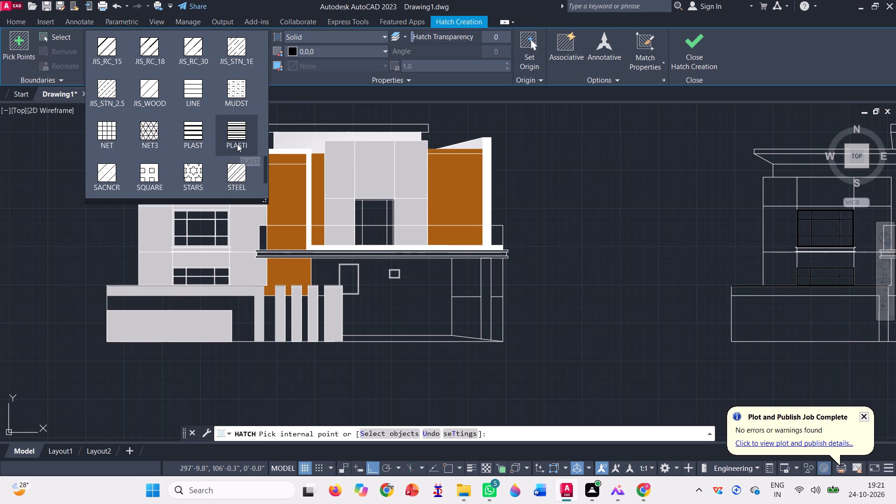
{"action": "key", "text": "Down"}
{"action": "key", "text": "Down"}
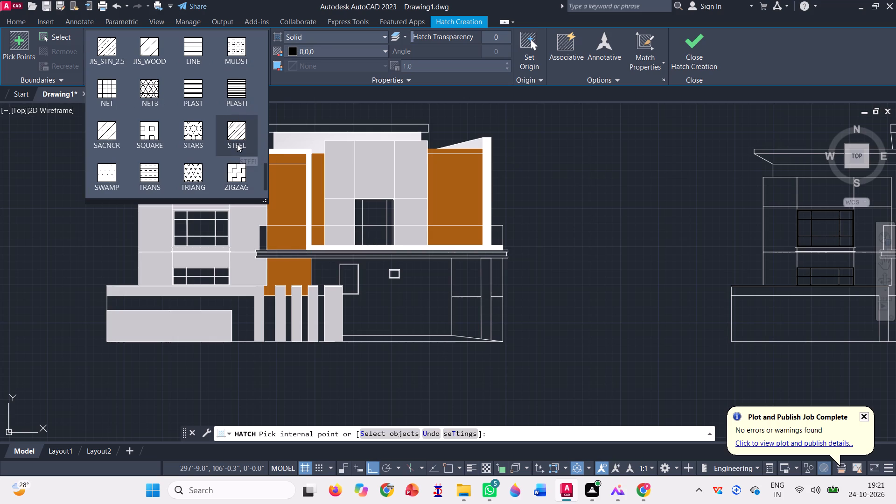
{"action": "key", "text": "Down"}
{"action": "key", "text": "Down"}
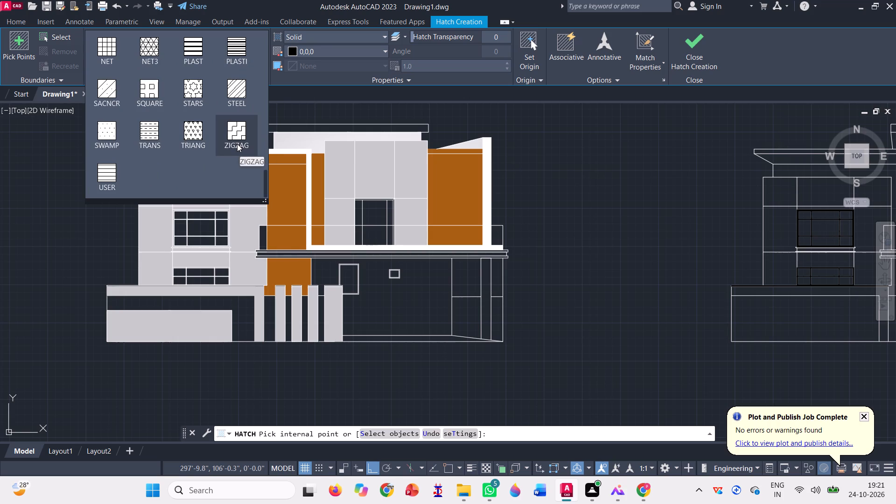
{"action": "scroll", "coordinate": [237, 144], "scroll_direction": "up", "scroll_amount": 2}
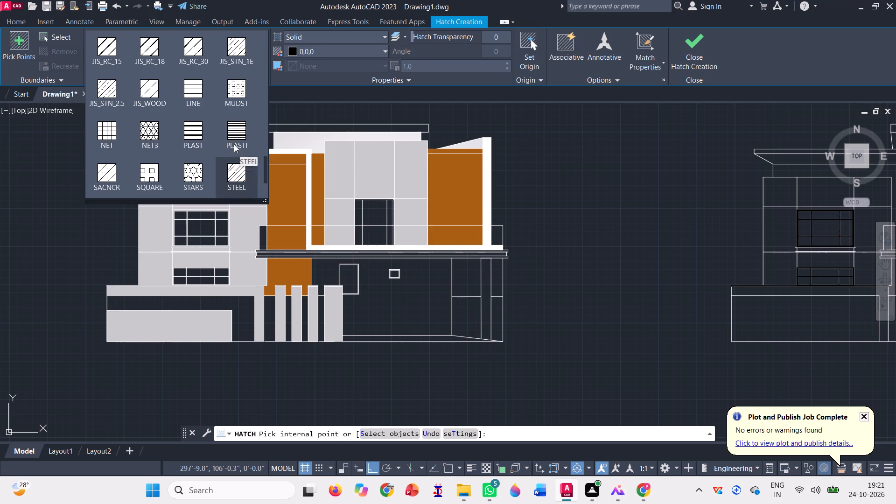
{"action": "scroll", "coordinate": [161, 121], "scroll_direction": "up", "scroll_amount": 2}
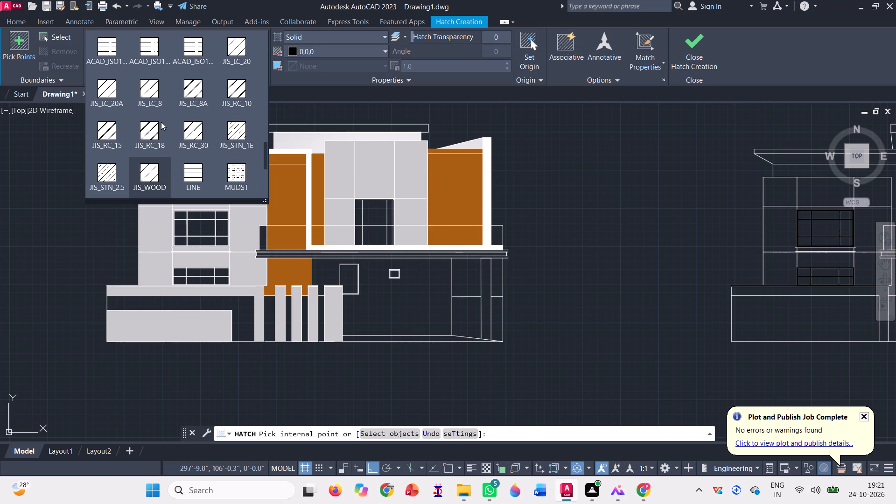
{"action": "scroll", "coordinate": [161, 122], "scroll_direction": "up", "scroll_amount": 2}
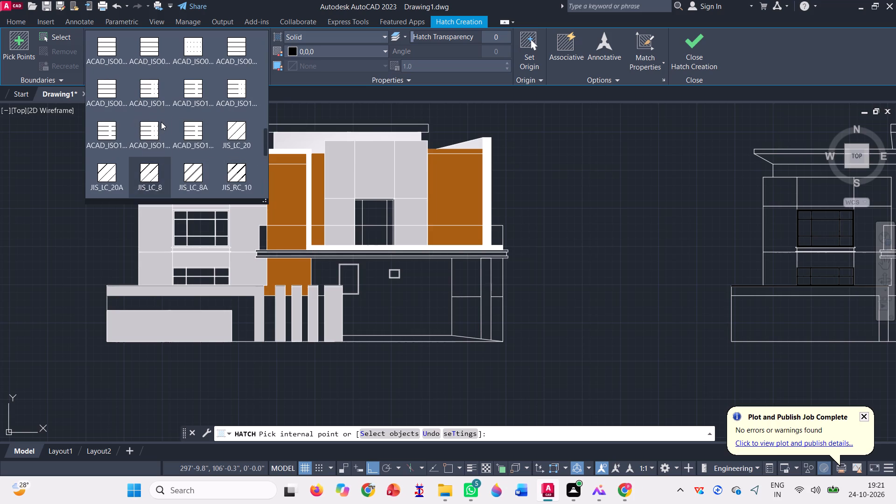
{"action": "scroll", "coordinate": [161, 122], "scroll_direction": "up", "scroll_amount": 2}
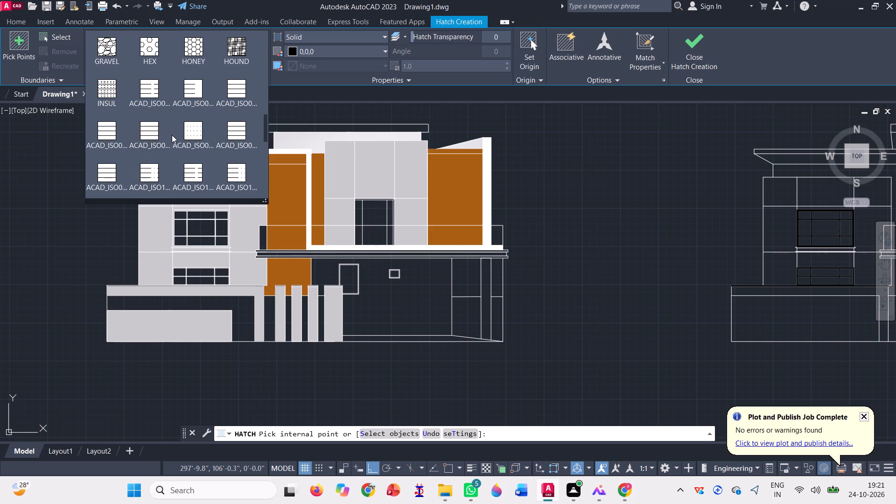
{"action": "scroll", "coordinate": [172, 135], "scroll_direction": "up", "scroll_amount": 5}
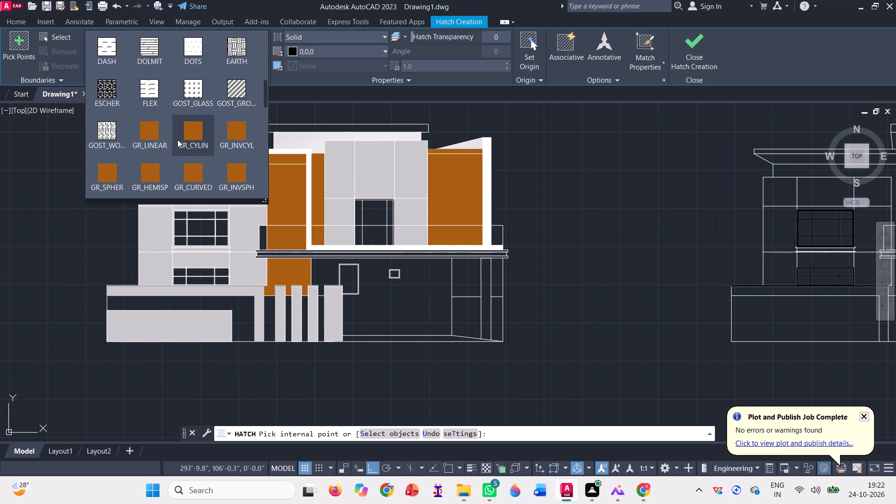
Hatch the left wing's L-shaped brown wall, the sloped band above it and its section behind the railing with black GOST_WOOD.
{"action": "left_click", "coordinate": [105, 123]}
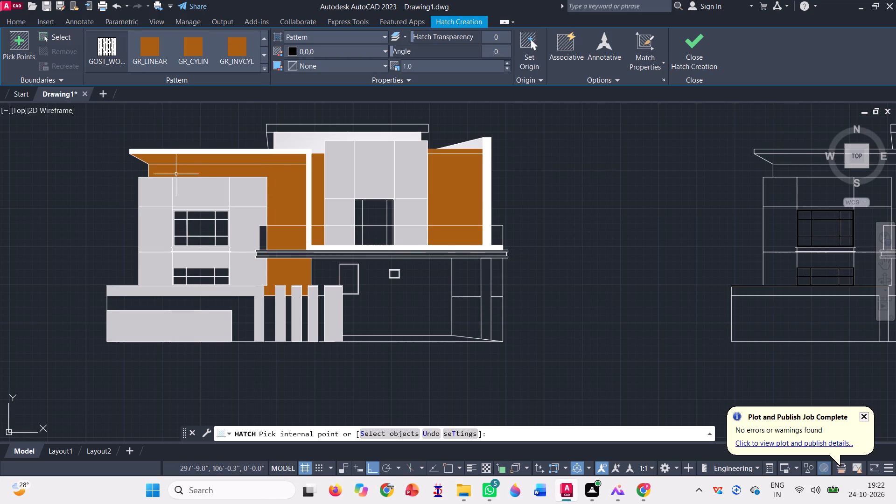
{"action": "left_click", "coordinate": [294, 198]}
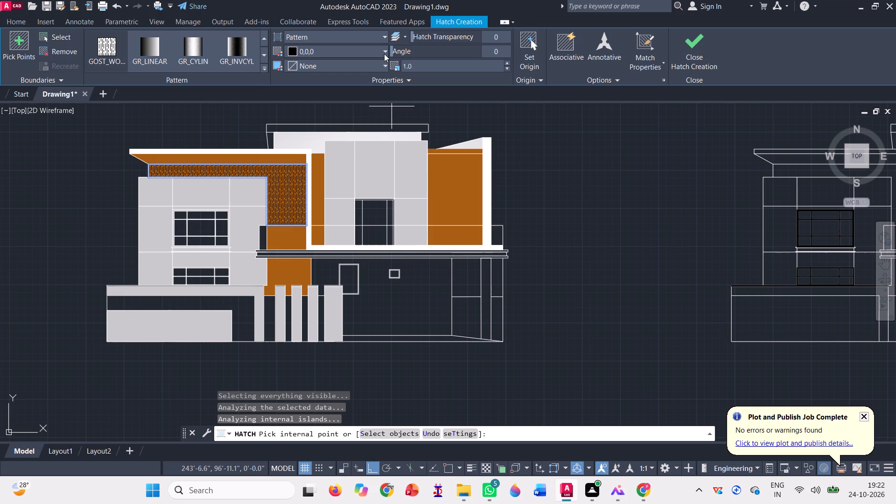
{"action": "scroll", "coordinate": [283, 152], "scroll_direction": "up", "scroll_amount": 3}
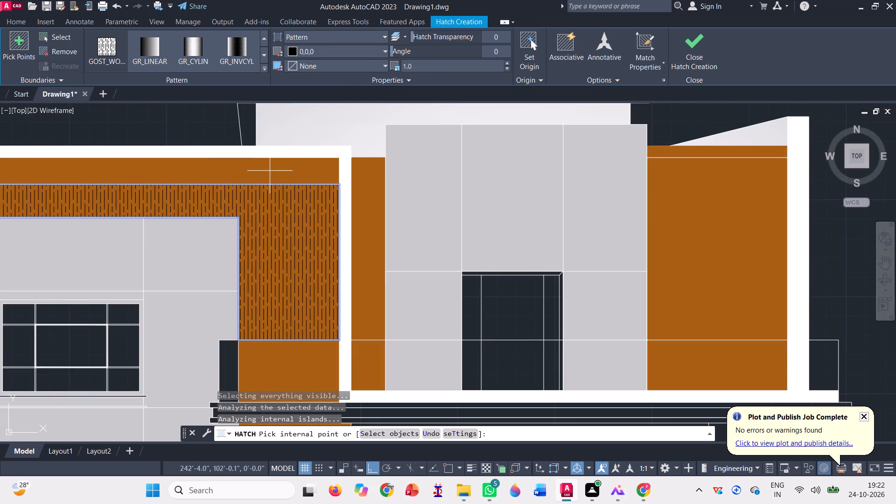
{"action": "left_click", "coordinate": [260, 167]}
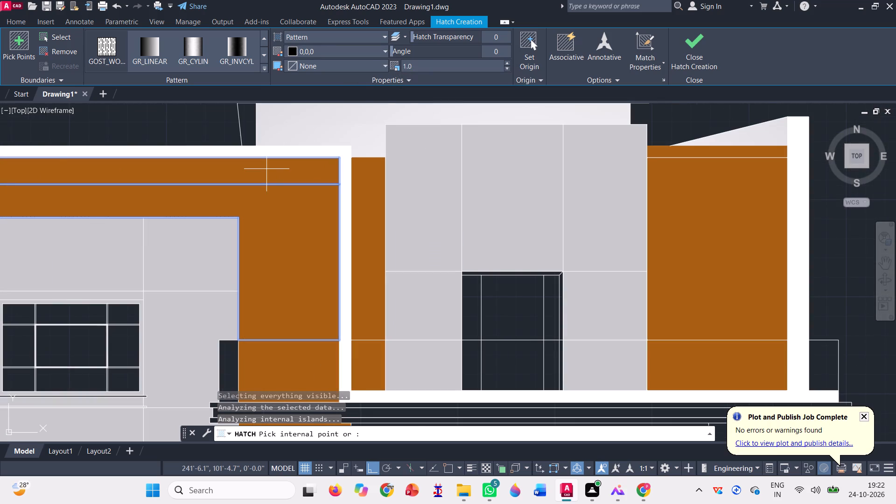
{"action": "scroll", "coordinate": [280, 167], "scroll_direction": "down", "scroll_amount": 2}
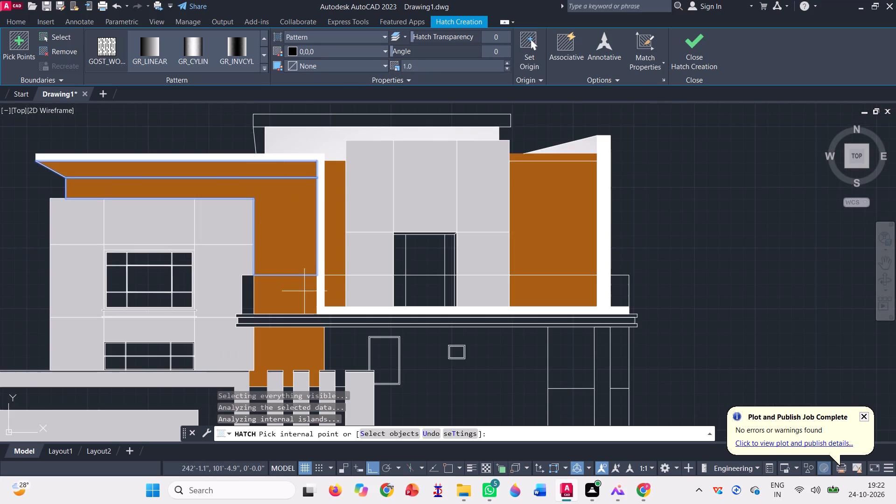
{"action": "left_click", "coordinate": [297, 297]}
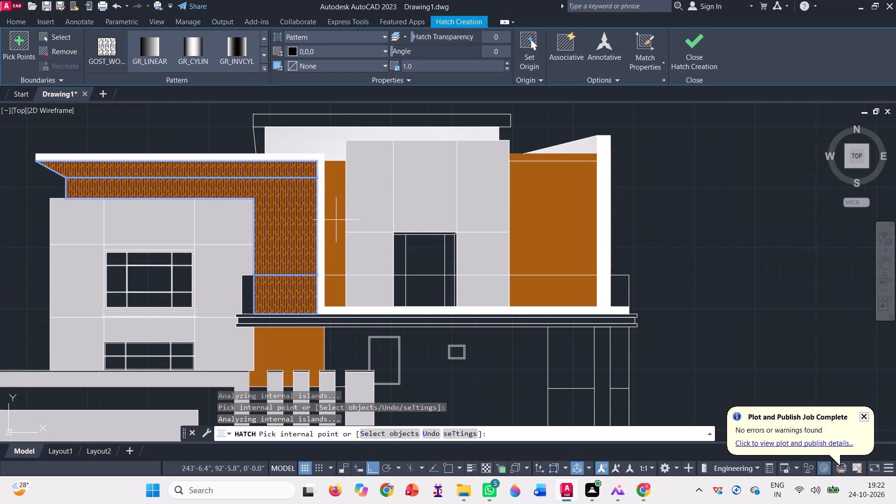
Add the GOST_WOOD hatch to the narrow brown strip left of the central block, above and below the railing line.
{"action": "left_click", "coordinate": [336, 217]}
{"action": "scroll", "coordinate": [340, 291], "scroll_direction": "up", "scroll_amount": 3}
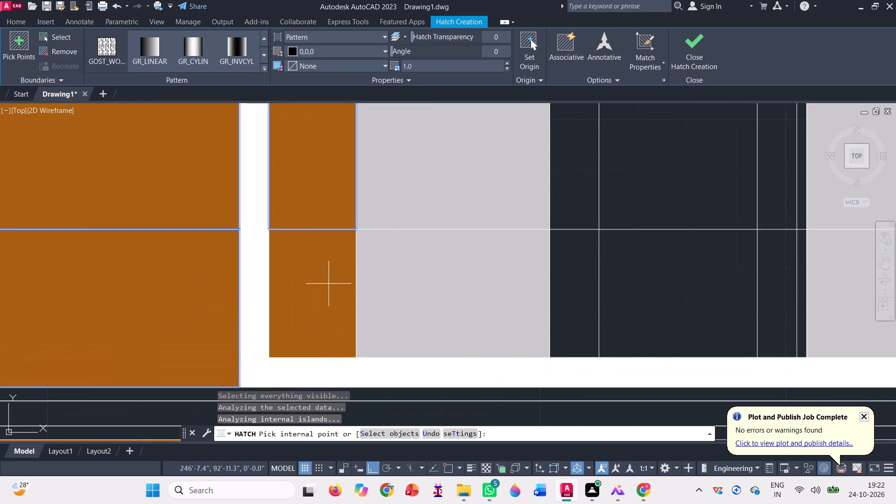
{"action": "left_click", "coordinate": [328, 282]}
{"action": "scroll", "coordinate": [277, 243], "scroll_direction": "down", "scroll_amount": 4}
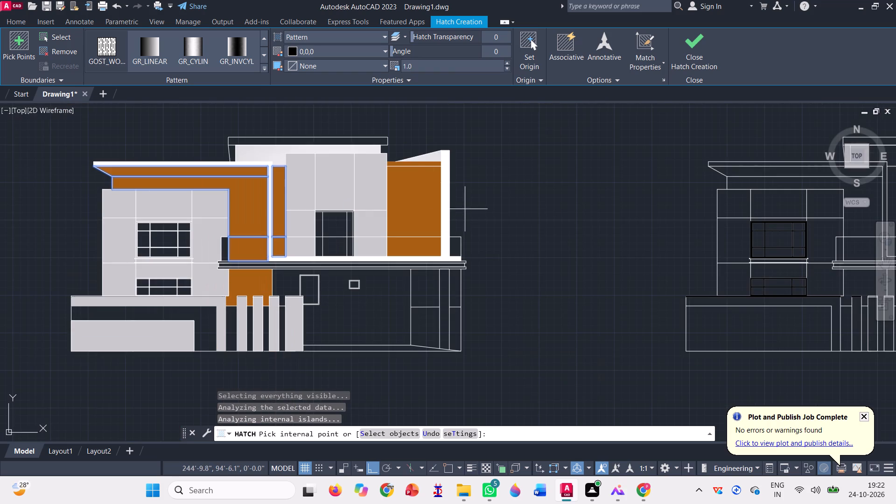
Add the GOST_WOOD hatch to the brown wall right of the central block, its thin top strip and its section behind the railing.
{"action": "left_click", "coordinate": [427, 186]}
{"action": "scroll", "coordinate": [429, 159], "scroll_direction": "up", "scroll_amount": 7}
{"action": "scroll", "coordinate": [378, 198], "scroll_direction": "up", "scroll_amount": 2}
{"action": "left_click", "coordinate": [345, 201]}
{"action": "scroll", "coordinate": [336, 177], "scroll_direction": "down", "scroll_amount": 6}
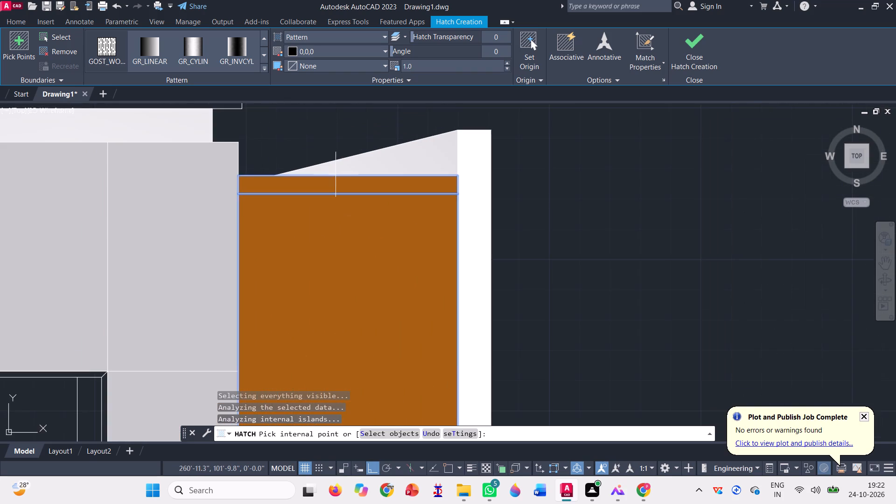
{"action": "scroll", "coordinate": [343, 239], "scroll_direction": "down", "scroll_amount": 2}
{"action": "scroll", "coordinate": [340, 286], "scroll_direction": "up", "scroll_amount": 2}
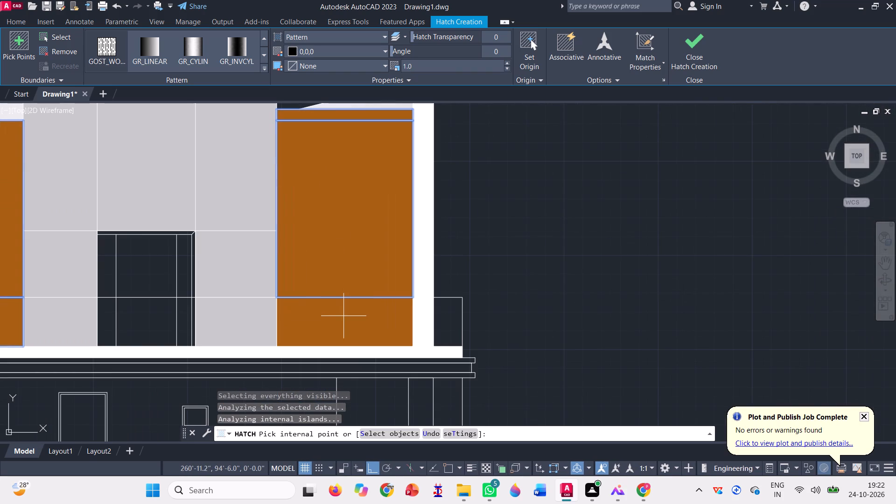
{"action": "left_click", "coordinate": [343, 316]}
{"action": "scroll", "coordinate": [467, 264], "scroll_direction": "down", "scroll_amount": 3}
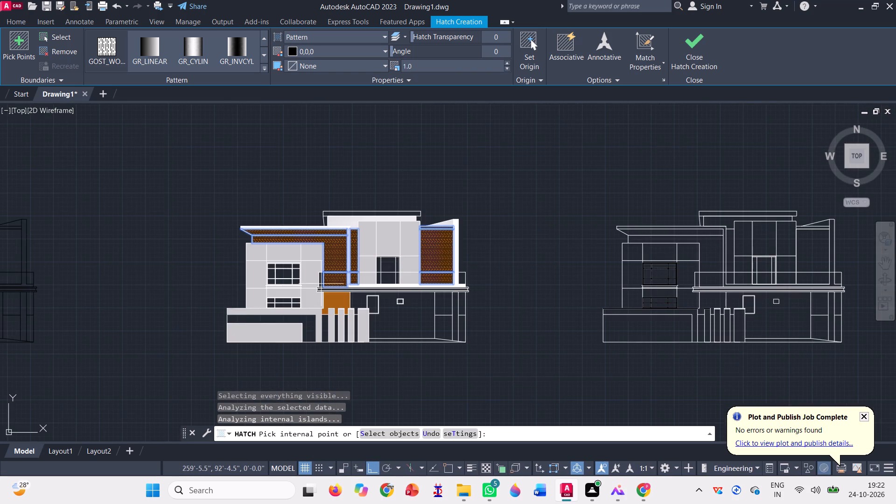
{"action": "scroll", "coordinate": [321, 284], "scroll_direction": "up", "scroll_amount": 4}
{"action": "scroll", "coordinate": [324, 272], "scroll_direction": "down", "scroll_amount": 3}
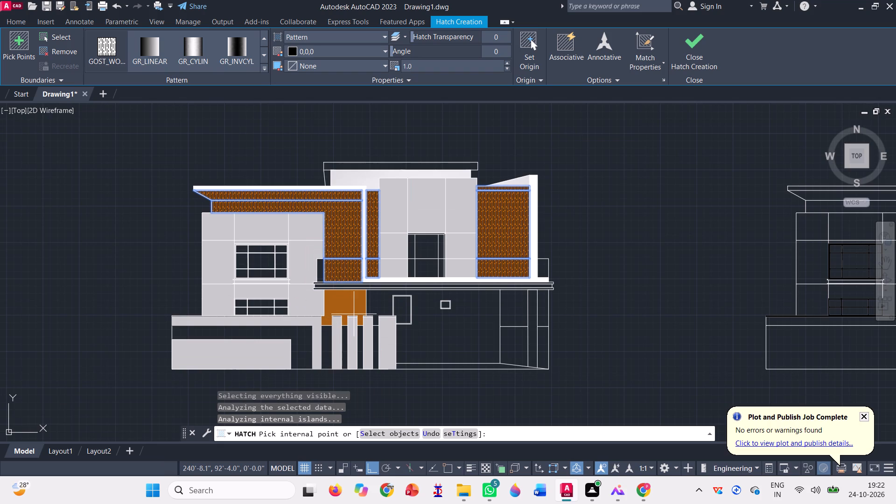
Add the GOST_WOOD hatch to the brown ground-floor wall below the balcony slab, behind the pillar tops.
{"action": "scroll", "coordinate": [354, 312], "scroll_direction": "up", "scroll_amount": 3}
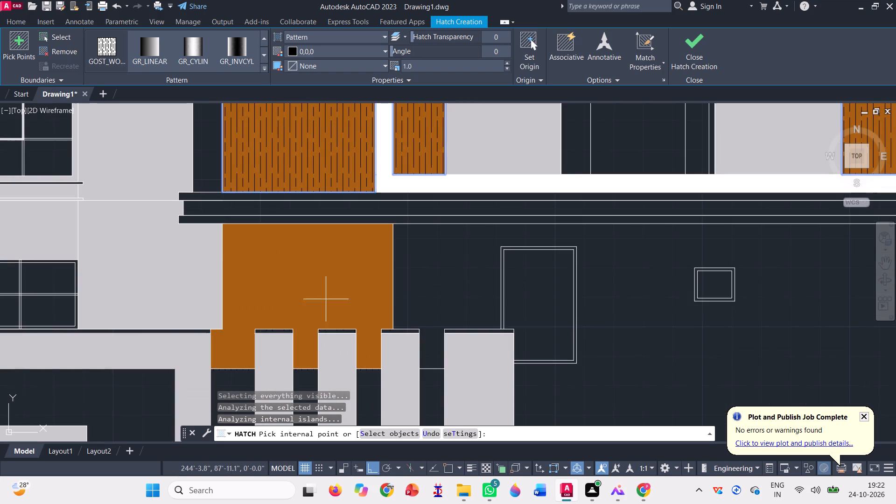
{"action": "left_click", "coordinate": [311, 288]}
{"action": "scroll", "coordinate": [299, 305], "scroll_direction": "down", "scroll_amount": 3}
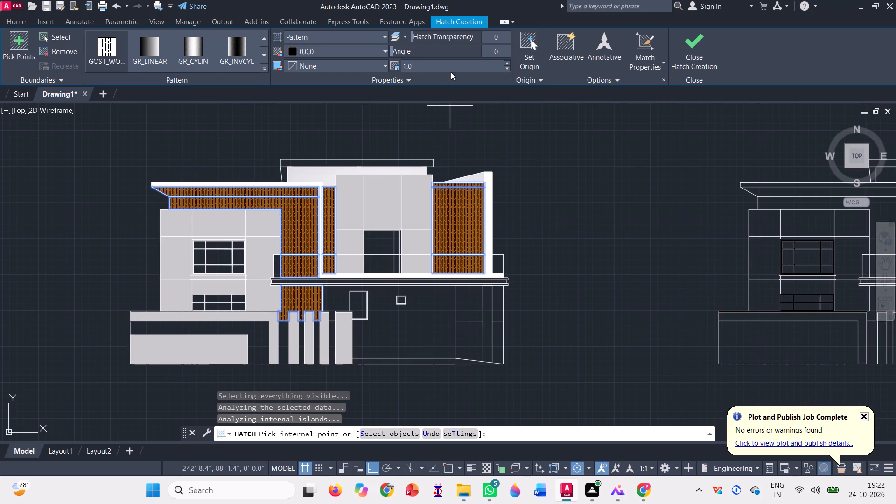
Change the GOST_WOOD hatch colour on the brown walls from black to dark grey and finish the hatch.
{"action": "left_click", "coordinate": [386, 50]}
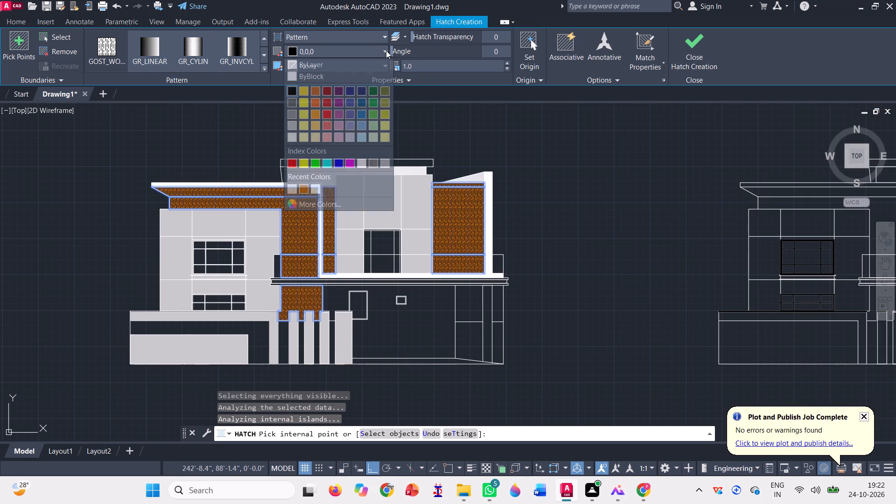
{"action": "left_click", "coordinate": [293, 102]}
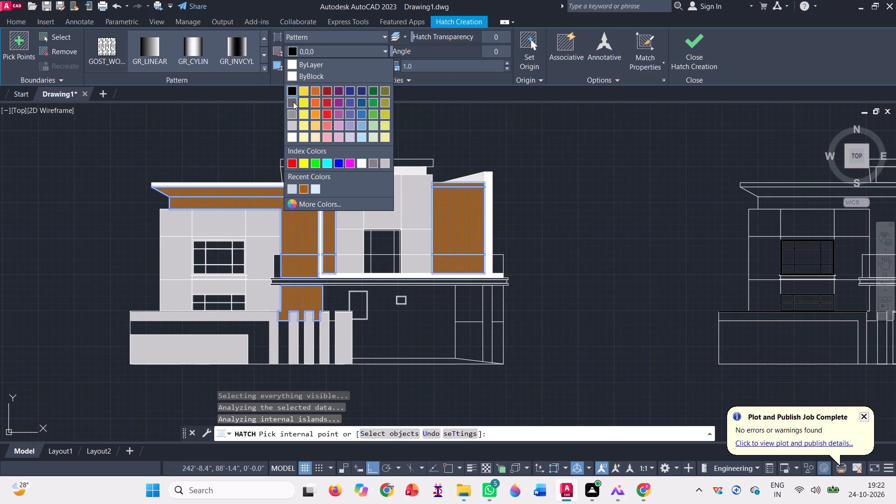
{"action": "left_click", "coordinate": [689, 49]}
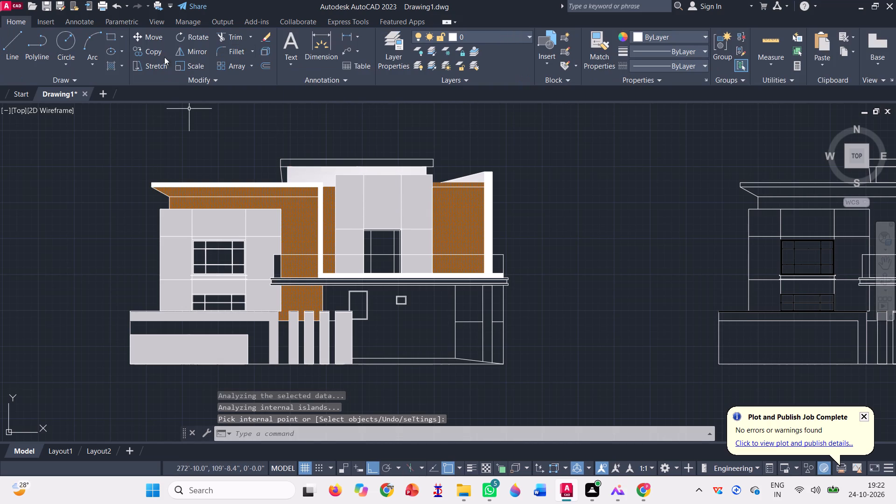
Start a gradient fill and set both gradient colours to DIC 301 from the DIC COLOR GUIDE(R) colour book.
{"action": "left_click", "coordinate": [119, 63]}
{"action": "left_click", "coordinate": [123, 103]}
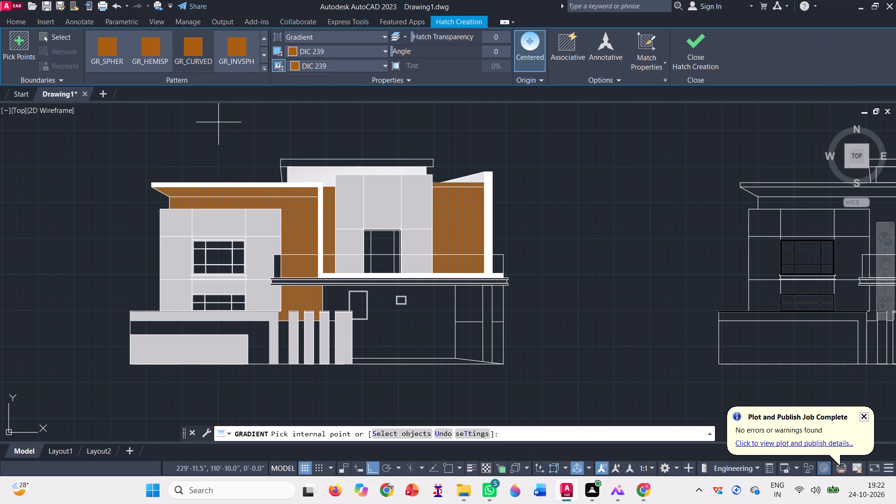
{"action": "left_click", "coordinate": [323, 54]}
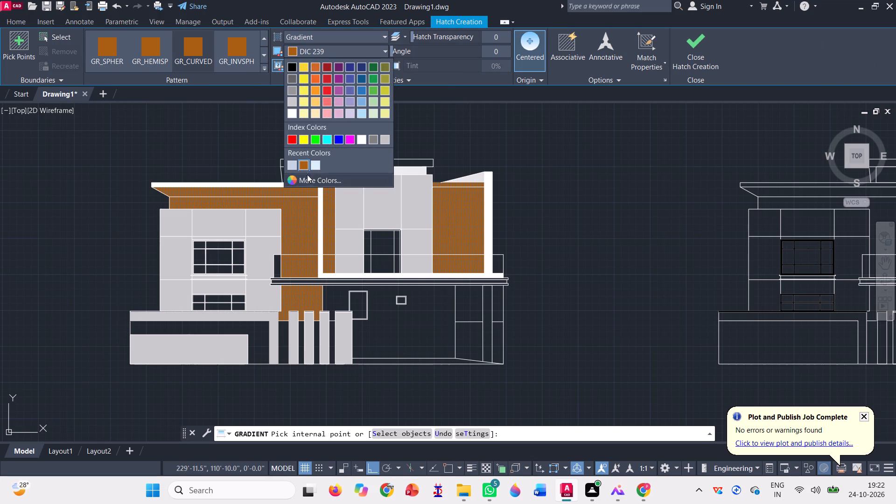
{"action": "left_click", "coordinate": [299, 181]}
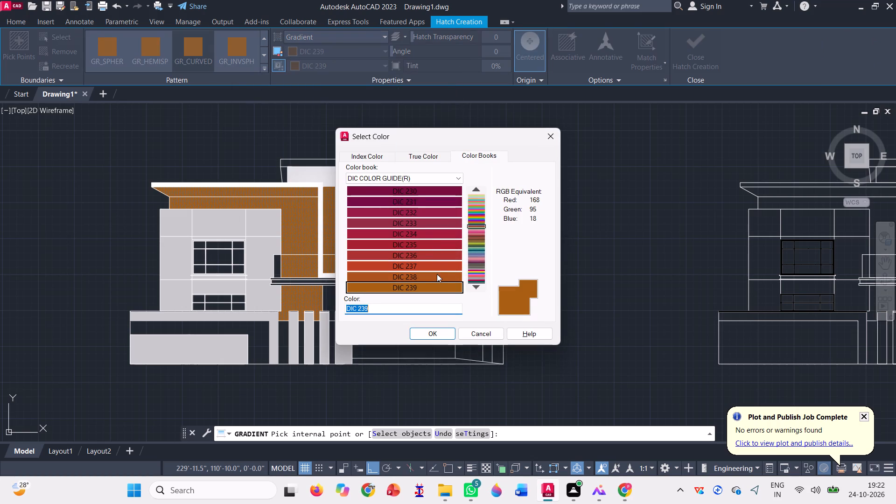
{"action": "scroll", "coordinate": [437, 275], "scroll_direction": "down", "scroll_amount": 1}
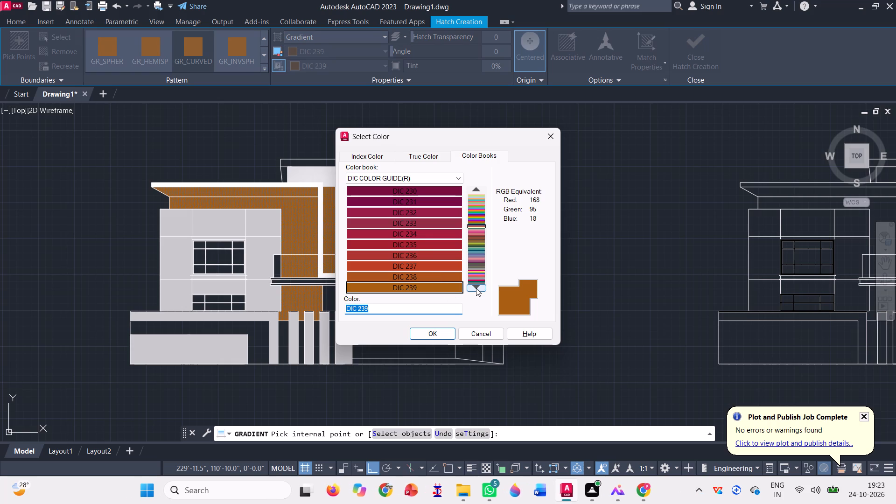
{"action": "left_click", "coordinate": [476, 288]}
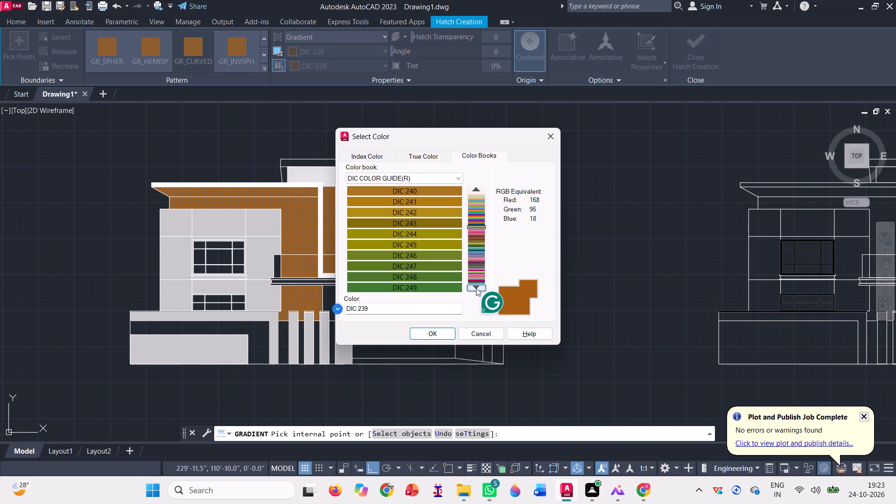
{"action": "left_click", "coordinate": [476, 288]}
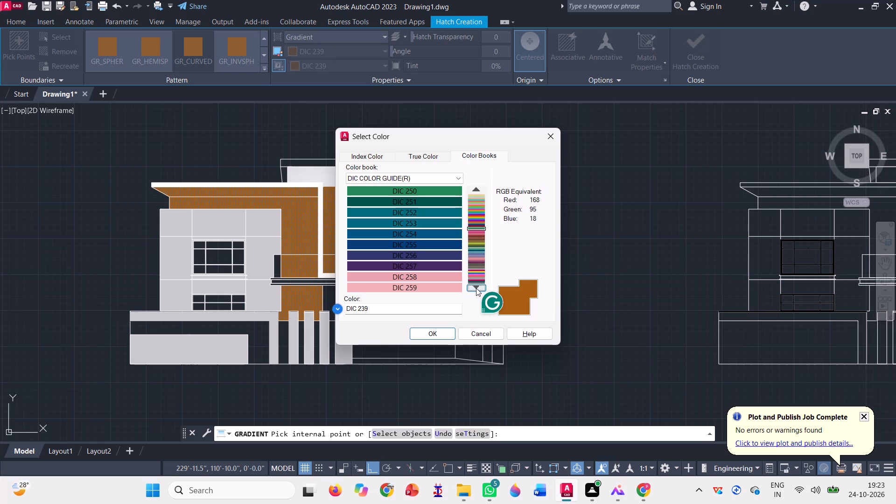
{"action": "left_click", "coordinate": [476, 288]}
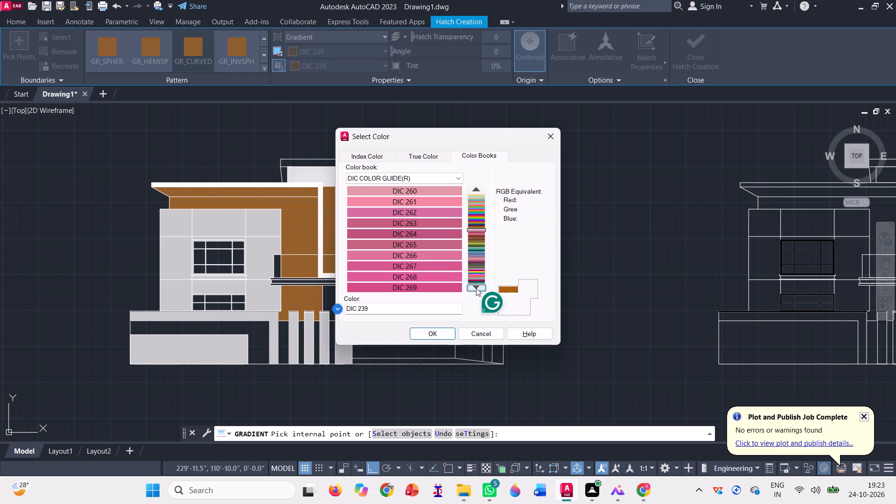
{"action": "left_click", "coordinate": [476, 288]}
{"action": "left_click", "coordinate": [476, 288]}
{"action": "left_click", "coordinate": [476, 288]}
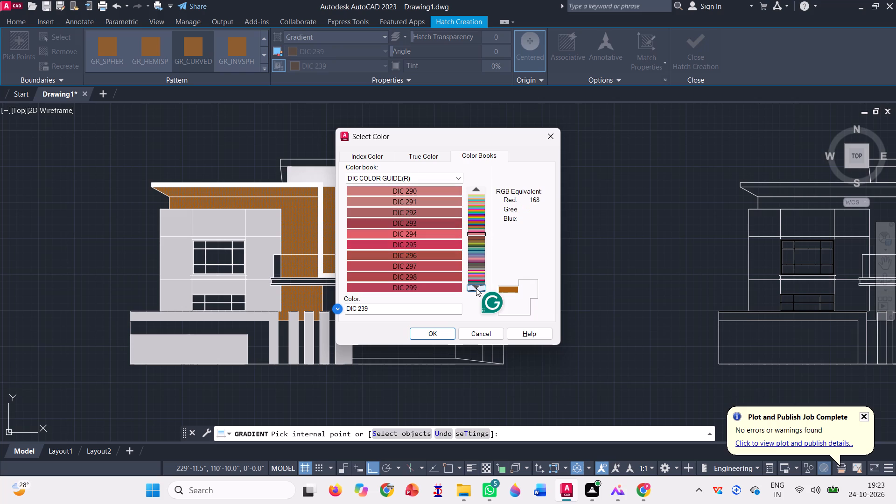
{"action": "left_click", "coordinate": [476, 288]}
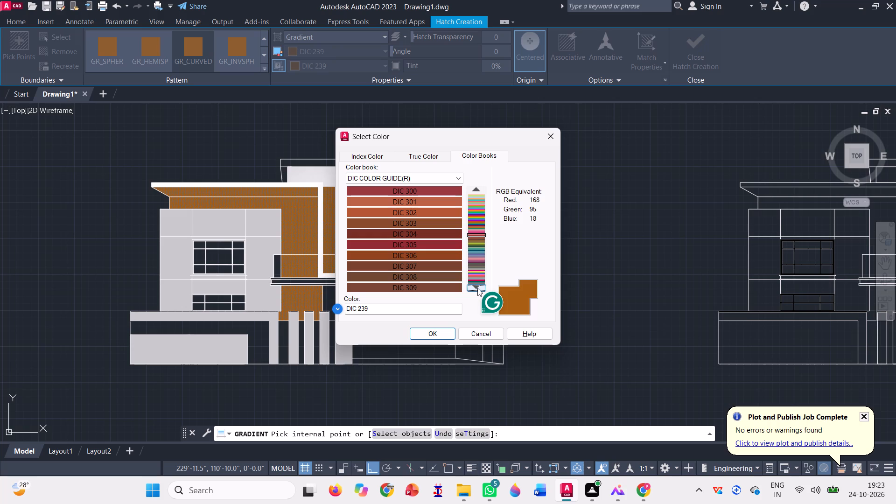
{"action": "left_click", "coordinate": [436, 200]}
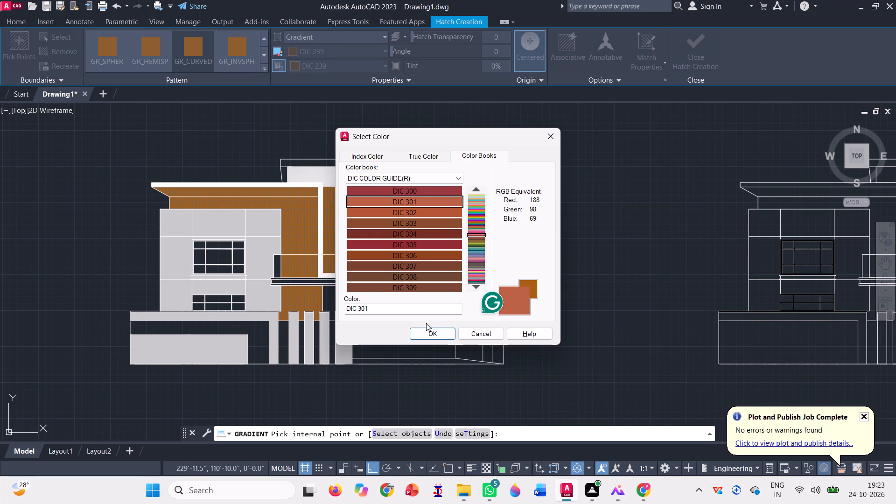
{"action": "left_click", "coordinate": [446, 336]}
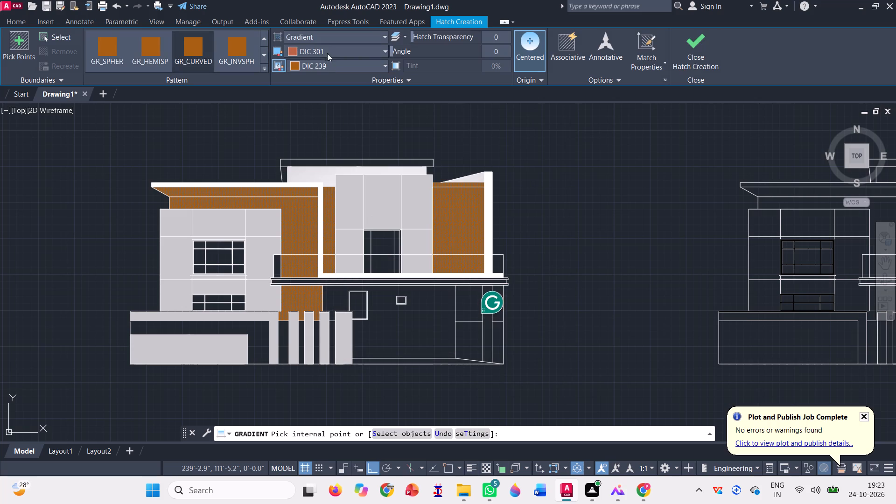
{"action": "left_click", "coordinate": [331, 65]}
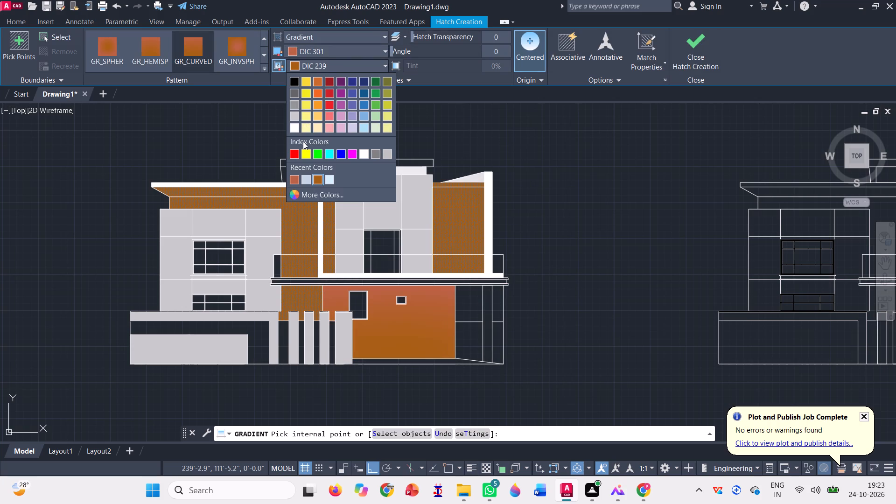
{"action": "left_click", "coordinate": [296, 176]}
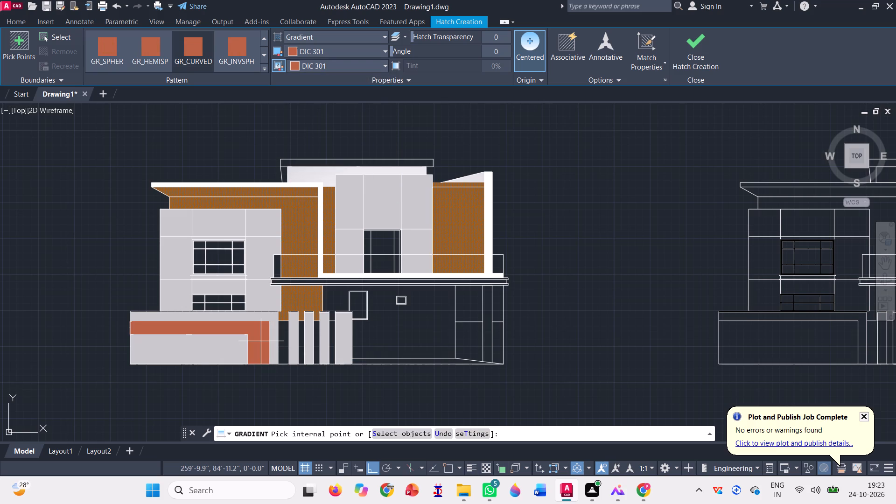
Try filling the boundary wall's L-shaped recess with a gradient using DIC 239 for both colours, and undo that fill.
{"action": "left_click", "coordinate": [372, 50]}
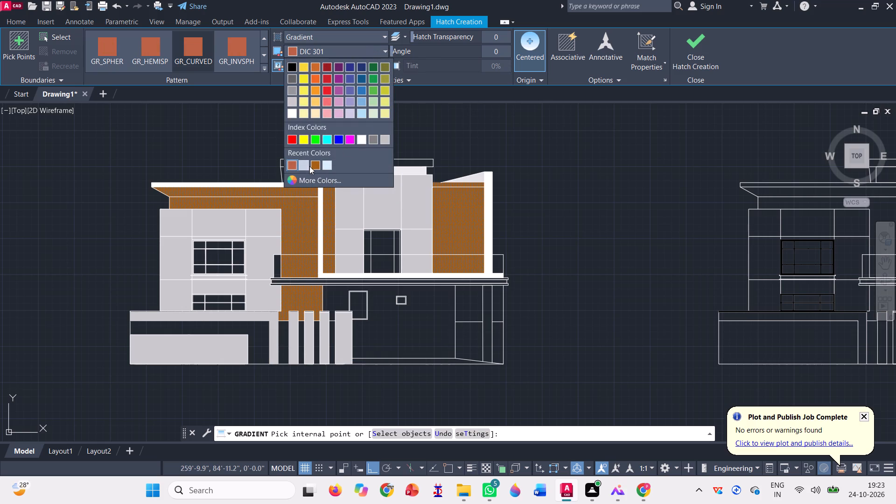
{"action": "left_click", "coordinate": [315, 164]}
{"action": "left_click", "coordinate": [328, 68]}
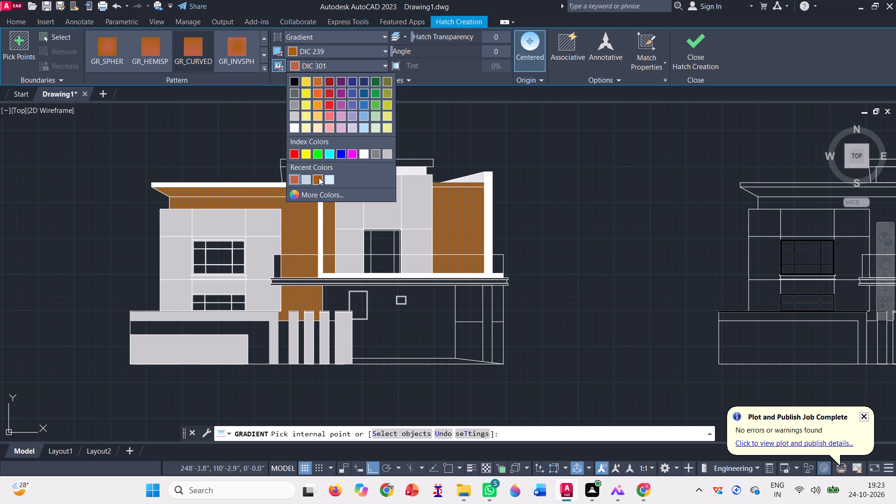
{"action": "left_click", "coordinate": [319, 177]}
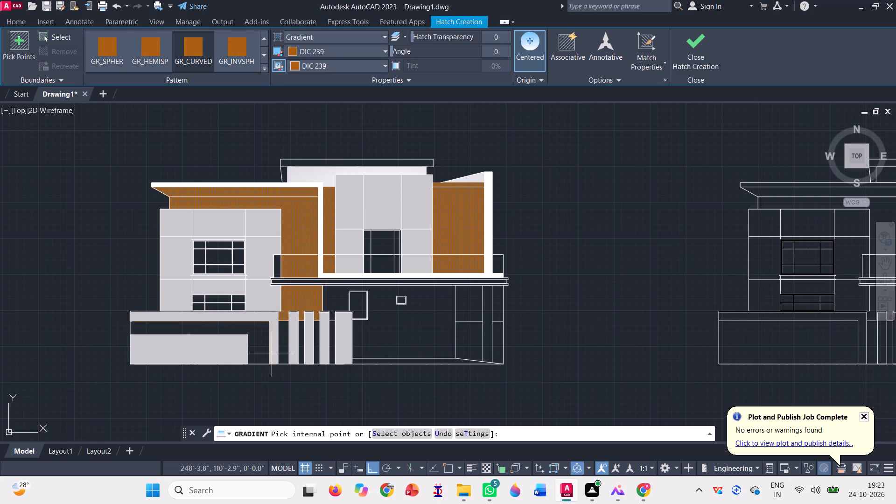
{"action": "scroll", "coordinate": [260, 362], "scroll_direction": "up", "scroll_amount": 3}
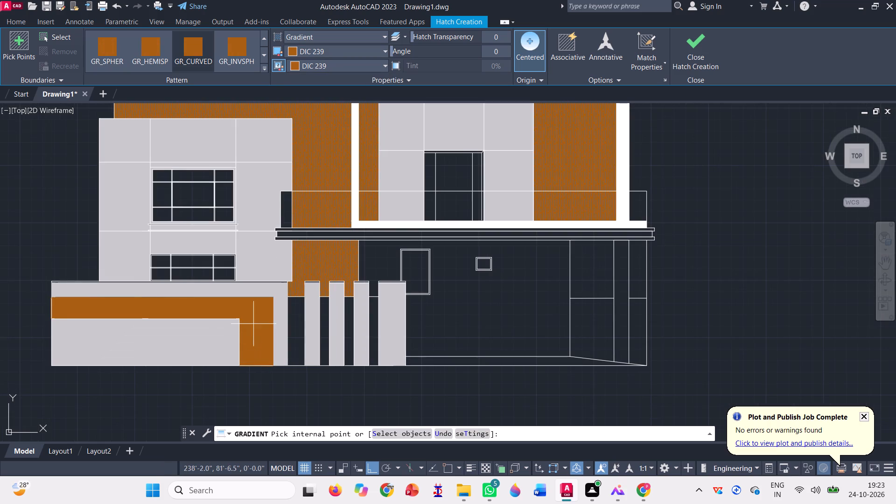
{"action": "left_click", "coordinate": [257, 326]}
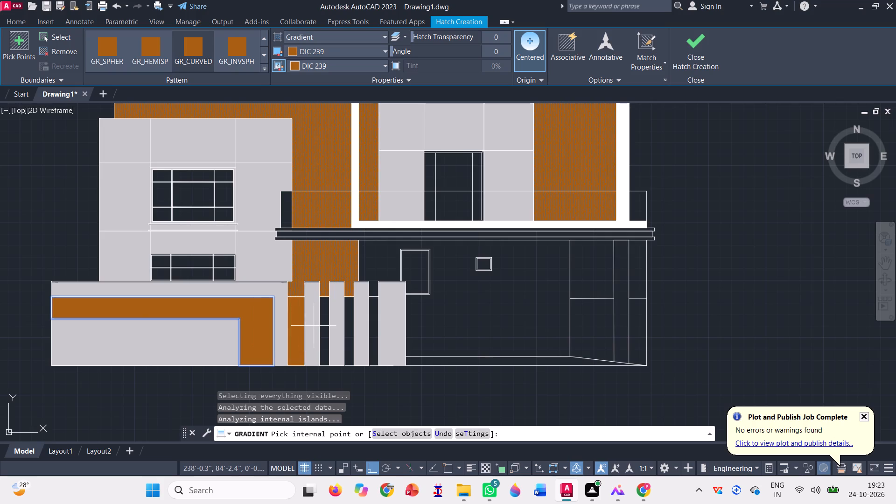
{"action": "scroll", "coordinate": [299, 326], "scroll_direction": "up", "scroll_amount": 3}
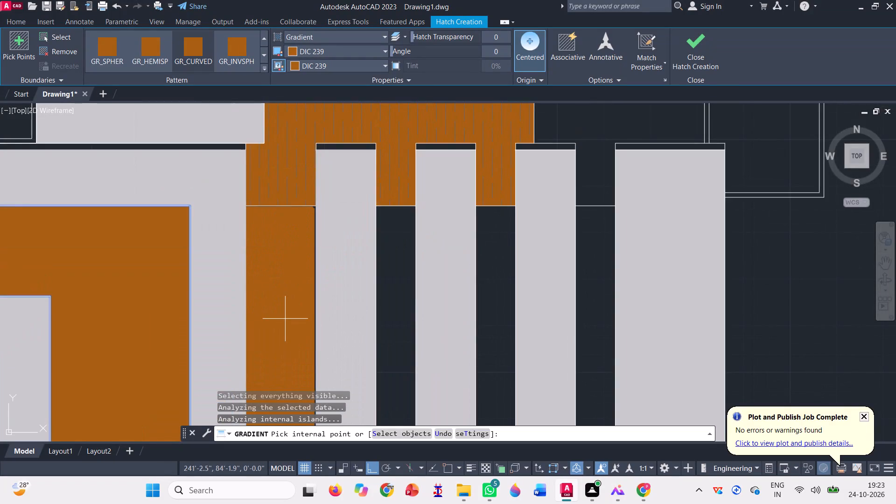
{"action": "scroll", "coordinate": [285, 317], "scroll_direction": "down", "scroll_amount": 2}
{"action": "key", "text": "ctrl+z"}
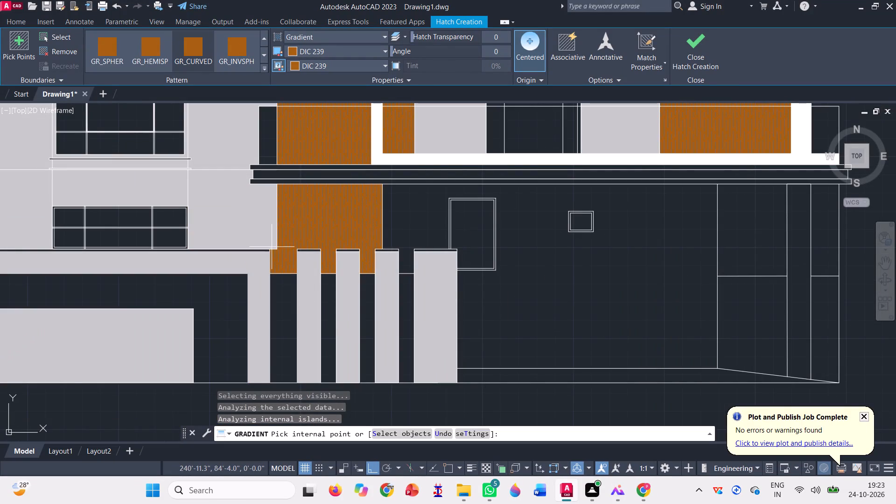
Fill the boundary wall's L-shaped recess with a GR_CURVED gradient using darker brown 120,68,13 for both colours.
{"action": "scroll", "coordinate": [279, 284], "scroll_direction": "down", "scroll_amount": 2}
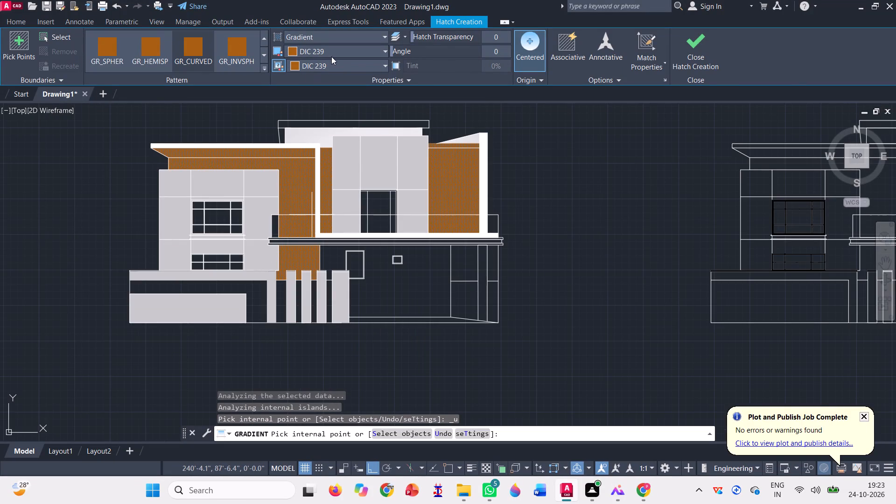
{"action": "left_click", "coordinate": [331, 55]}
{"action": "left_click", "coordinate": [334, 178]}
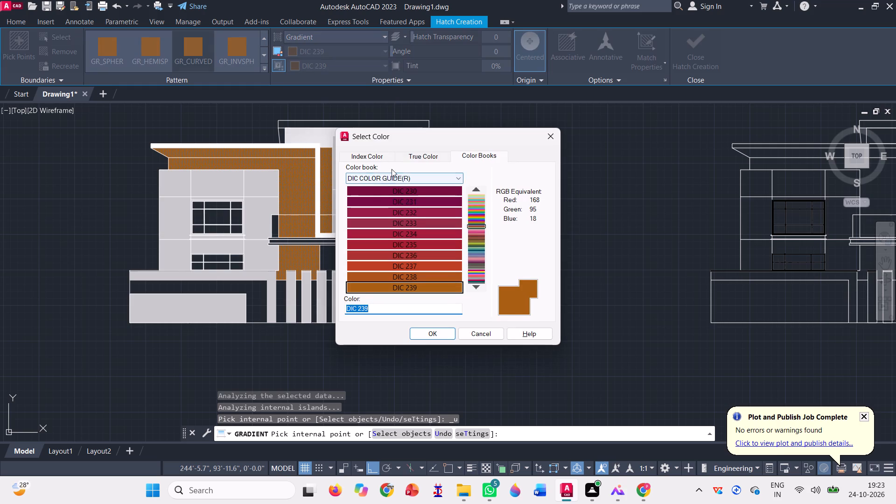
{"action": "left_click", "coordinate": [416, 153]}
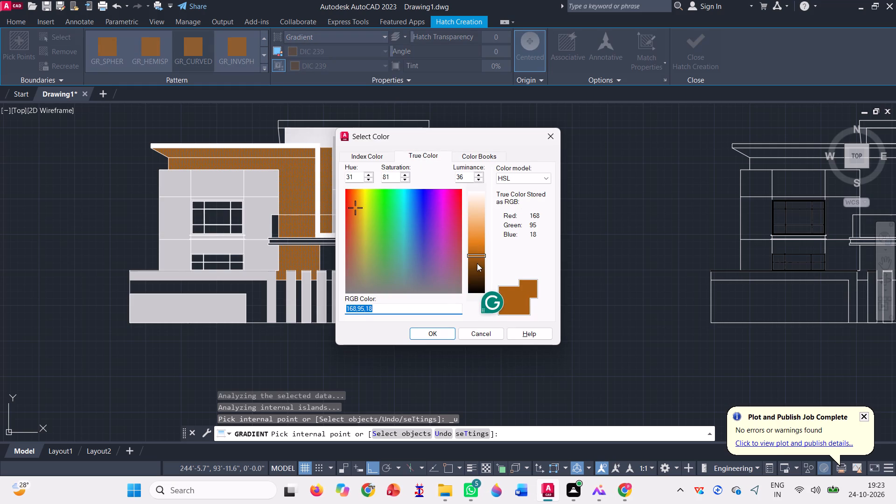
{"action": "left_click", "coordinate": [477, 263]}
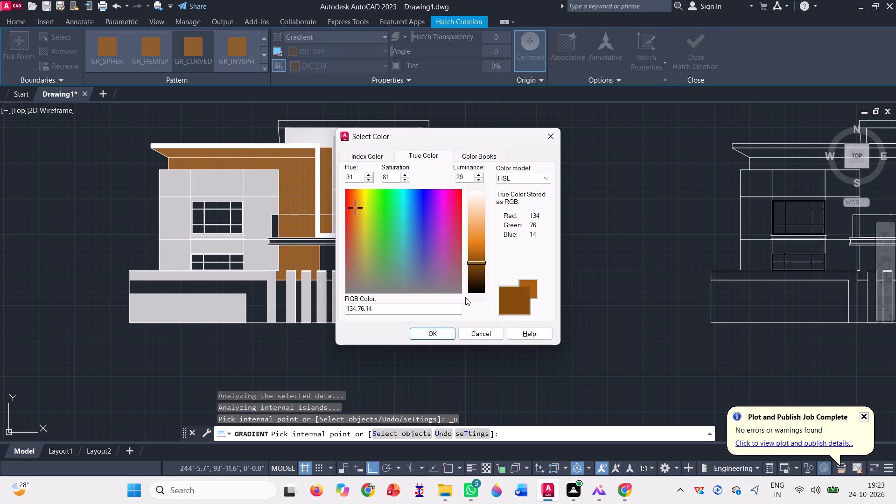
{"action": "left_click", "coordinate": [478, 266]}
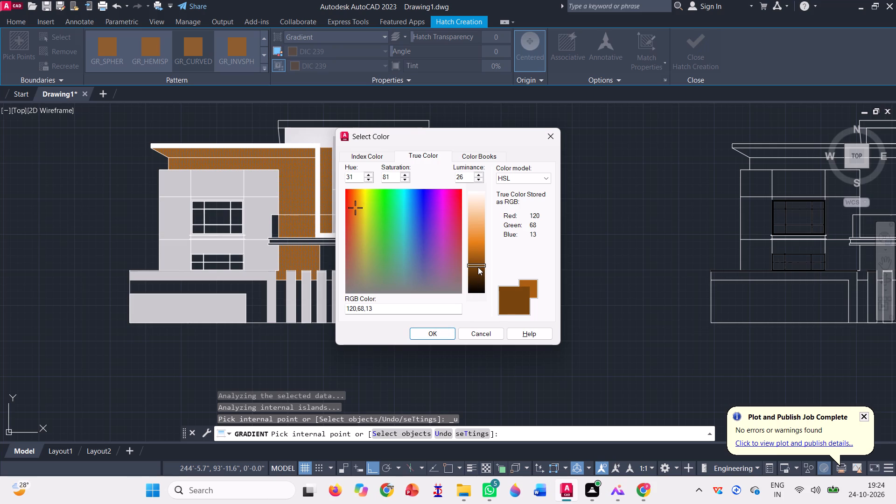
{"action": "left_click", "coordinate": [423, 334]}
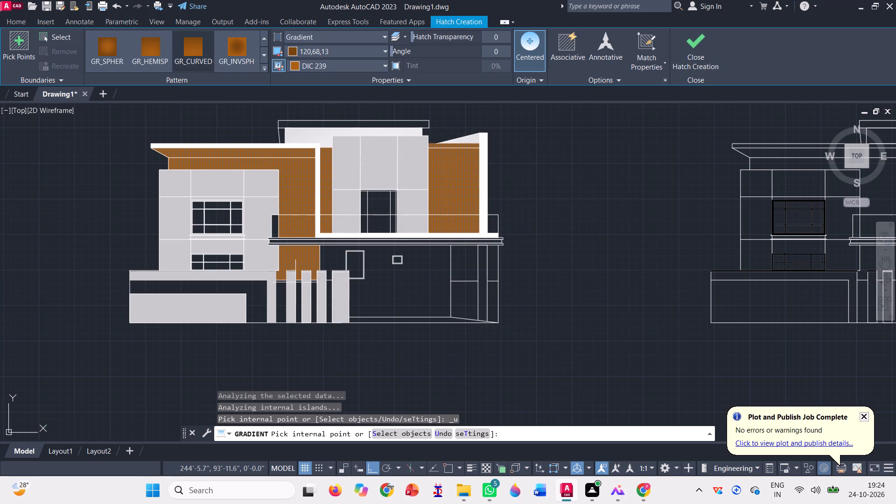
{"action": "left_click", "coordinate": [363, 70]}
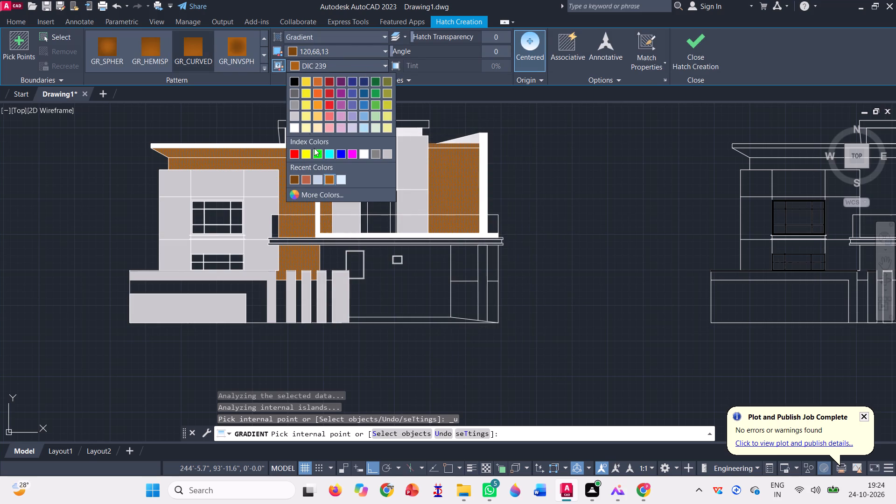
{"action": "left_click", "coordinate": [296, 179]}
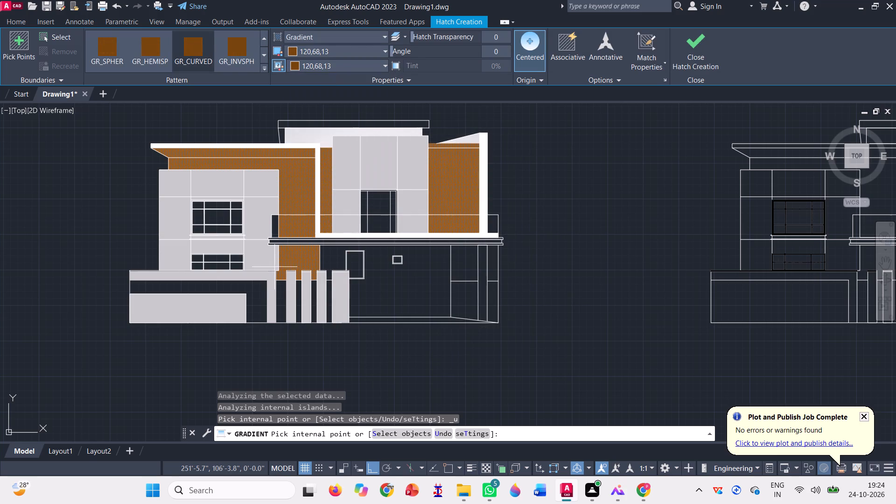
{"action": "left_click", "coordinate": [258, 292]}
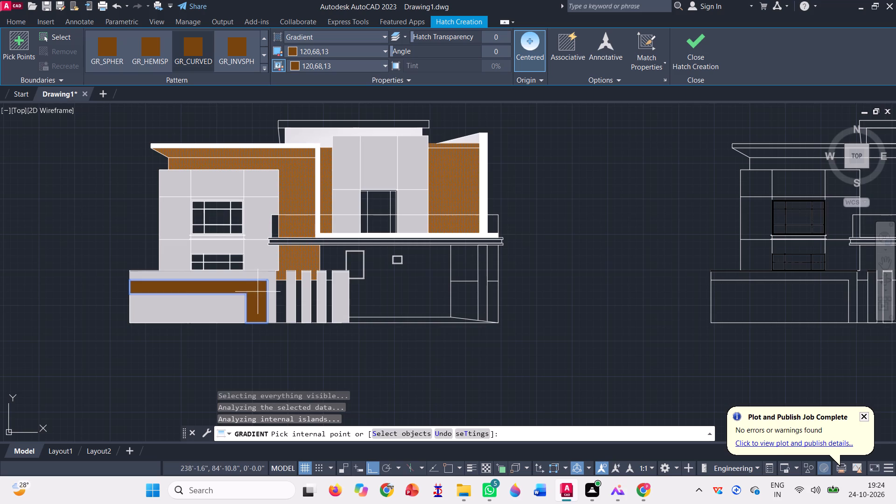
Fill the four gaps between the boundary wall's vertical fins with the 120,68,13 GR_CURVED gradient and finish the fill.
{"action": "scroll", "coordinate": [307, 297], "scroll_direction": "up", "scroll_amount": 3}
{"action": "left_click", "coordinate": [195, 273]}
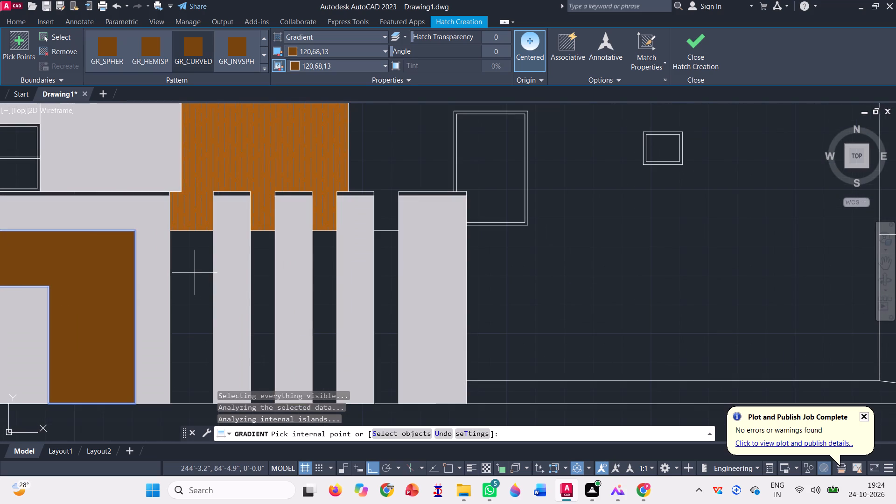
{"action": "left_click", "coordinate": [266, 278]}
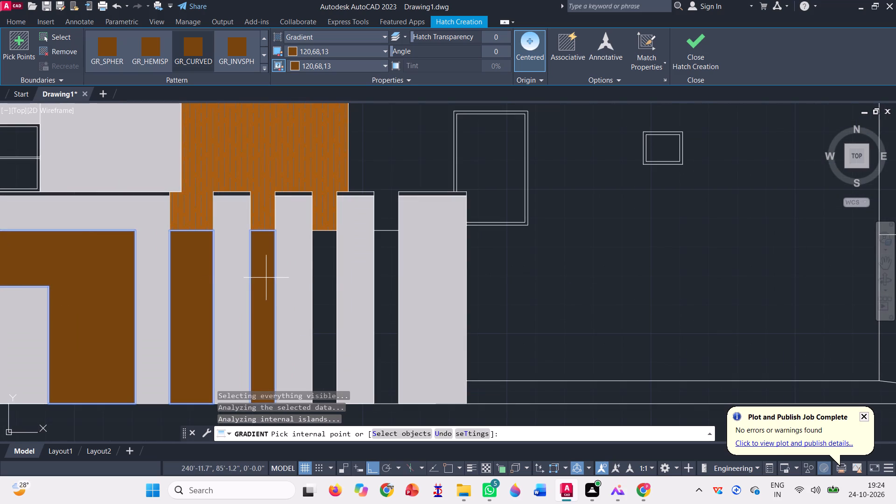
{"action": "left_click", "coordinate": [325, 275]}
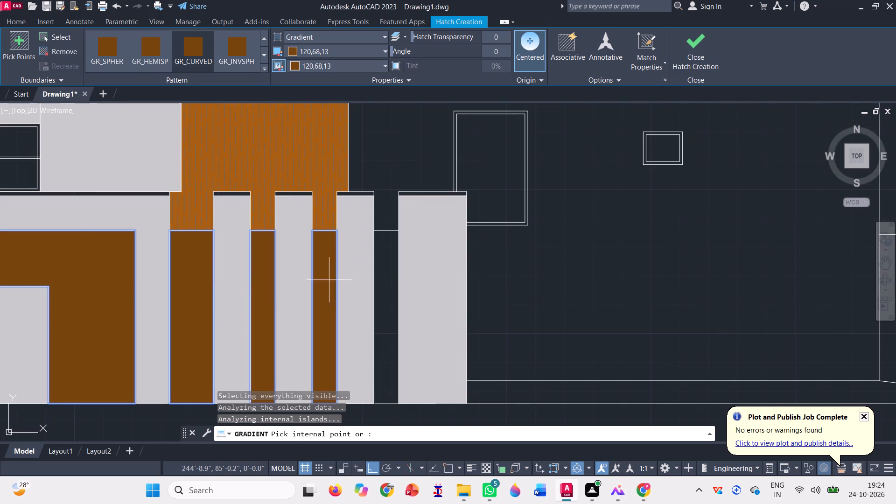
{"action": "left_click", "coordinate": [389, 293]}
{"action": "scroll", "coordinate": [411, 294], "scroll_direction": "down", "scroll_amount": 2}
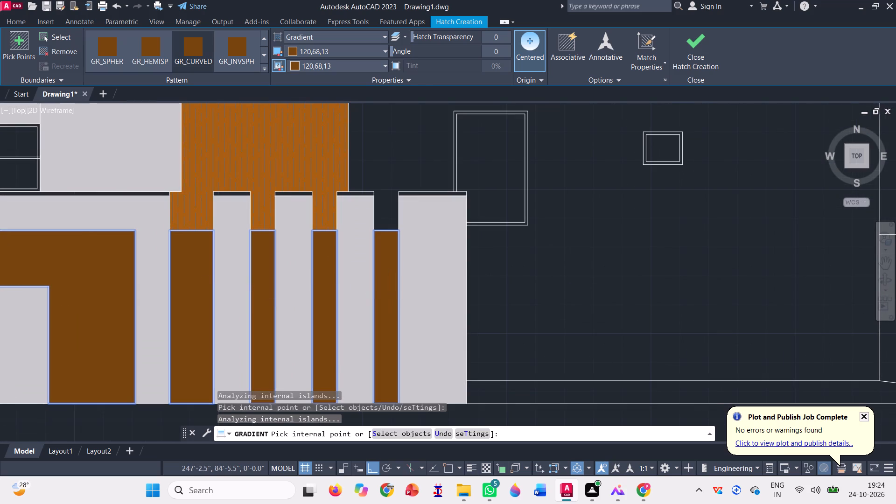
{"action": "scroll", "coordinate": [418, 291], "scroll_direction": "down", "scroll_amount": 2}
{"action": "left_click", "coordinate": [701, 53]}
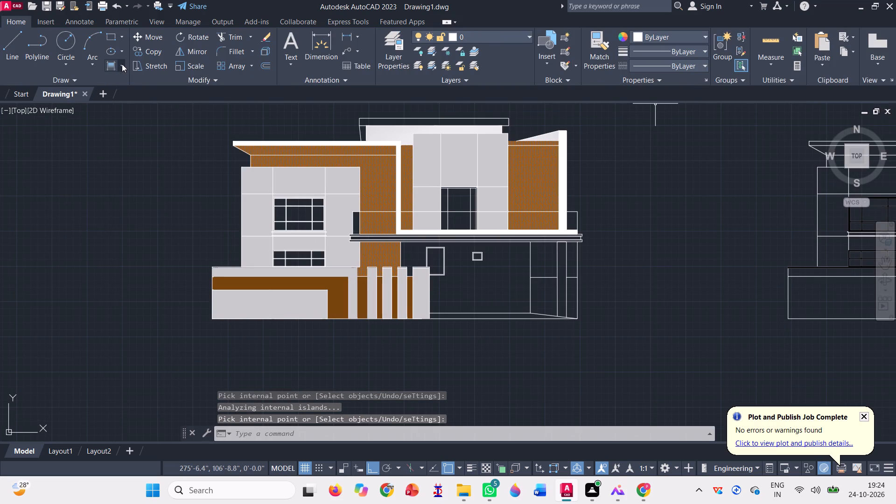
Hatch the L-shaped recess and the four gaps between the fins with the USER pattern in colour 99,100,102, at angle 0 and 1.0" spacing.
{"action": "left_click", "coordinate": [122, 64]}
{"action": "left_click", "coordinate": [119, 87]}
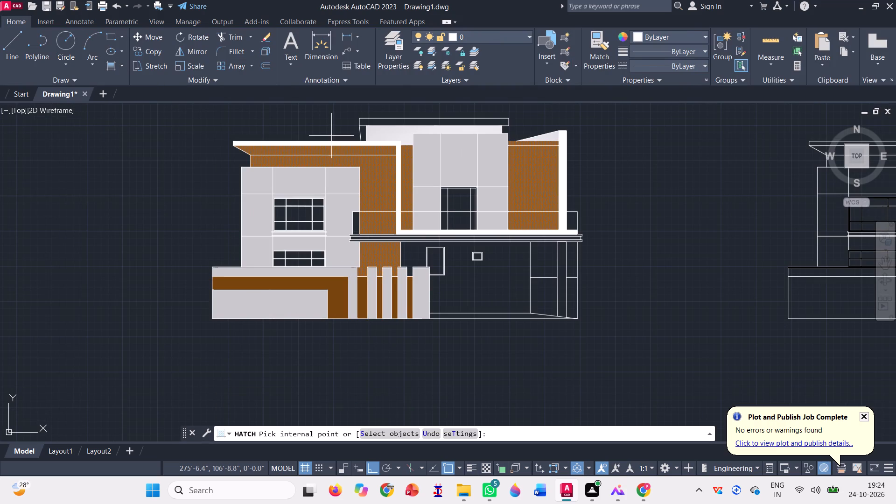
{"action": "left_click", "coordinate": [267, 68]}
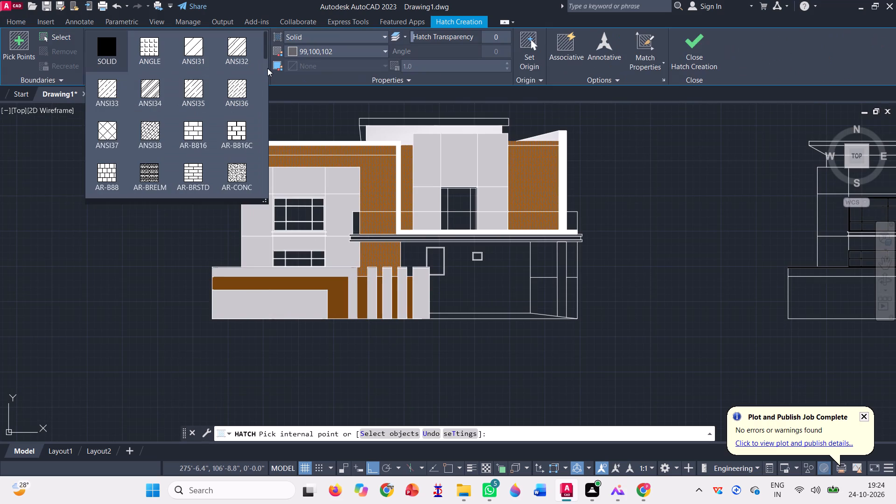
{"action": "scroll", "coordinate": [191, 140], "scroll_direction": "down", "scroll_amount": 1}
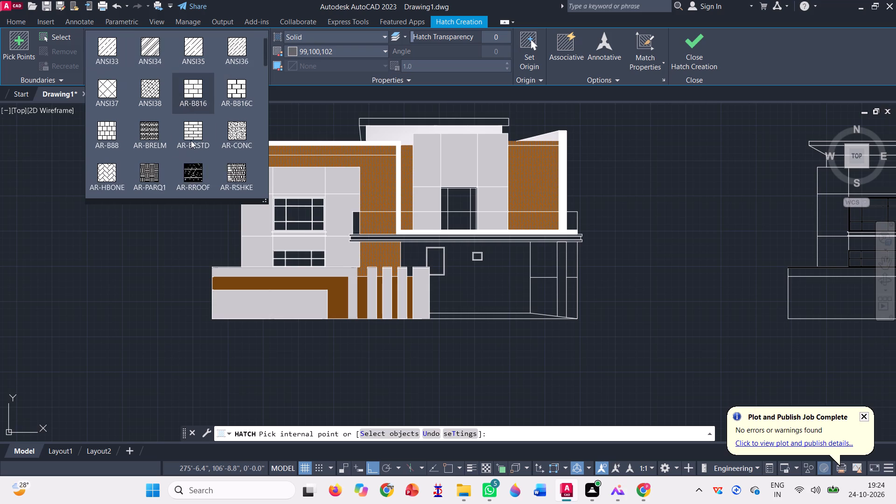
{"action": "scroll", "coordinate": [191, 140], "scroll_direction": "down", "scroll_amount": 4}
{"action": "scroll", "coordinate": [191, 140], "scroll_direction": "up", "scroll_amount": 1}
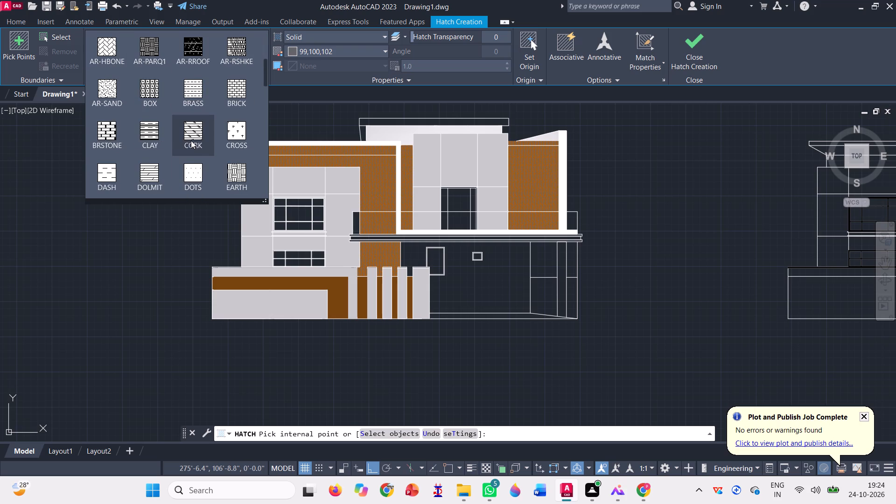
{"action": "scroll", "coordinate": [191, 140], "scroll_direction": "down", "scroll_amount": 4}
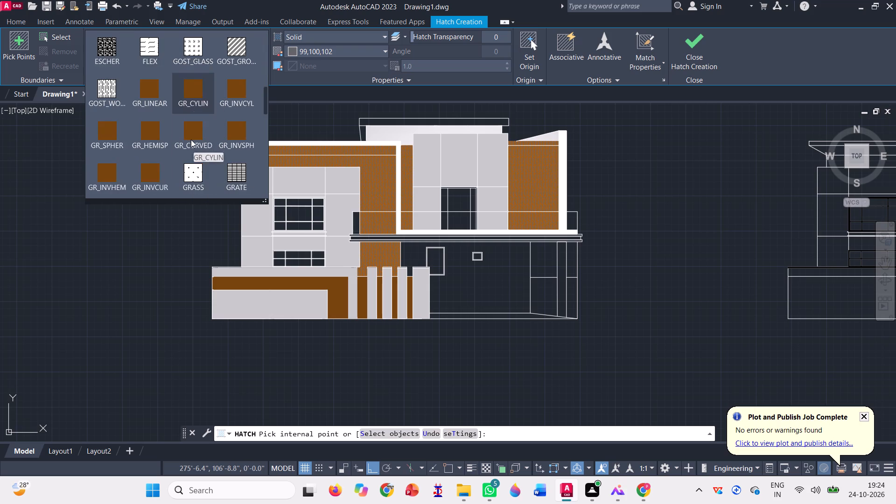
{"action": "scroll", "coordinate": [191, 140], "scroll_direction": "down", "scroll_amount": 12}
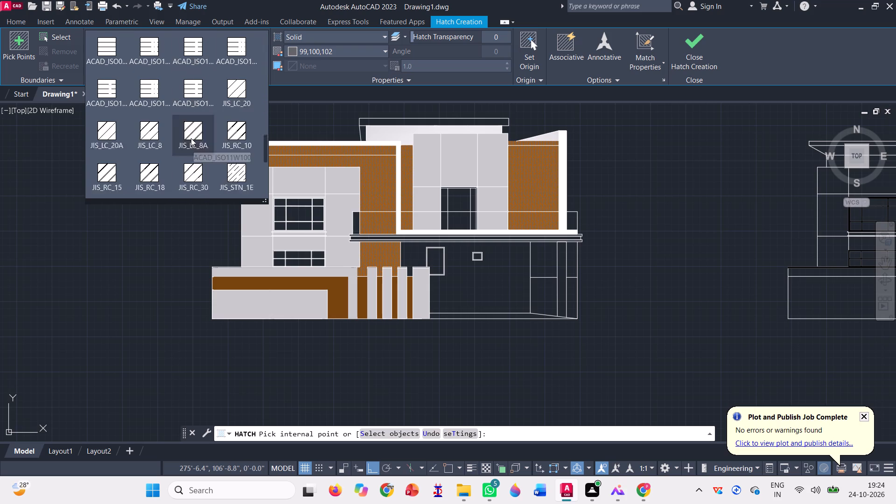
{"action": "scroll", "coordinate": [191, 138], "scroll_direction": "down", "scroll_amount": 11}
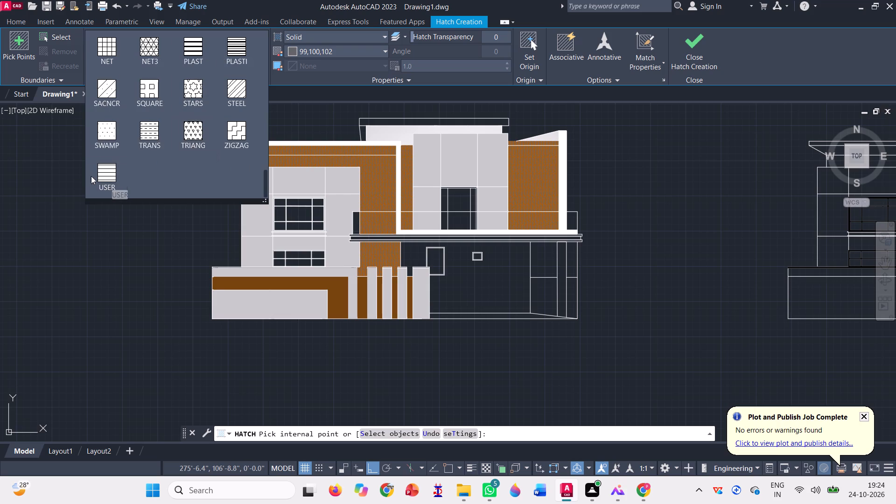
{"action": "left_click", "coordinate": [93, 172]}
{"action": "scroll", "coordinate": [340, 298], "scroll_direction": "up", "scroll_amount": 4}
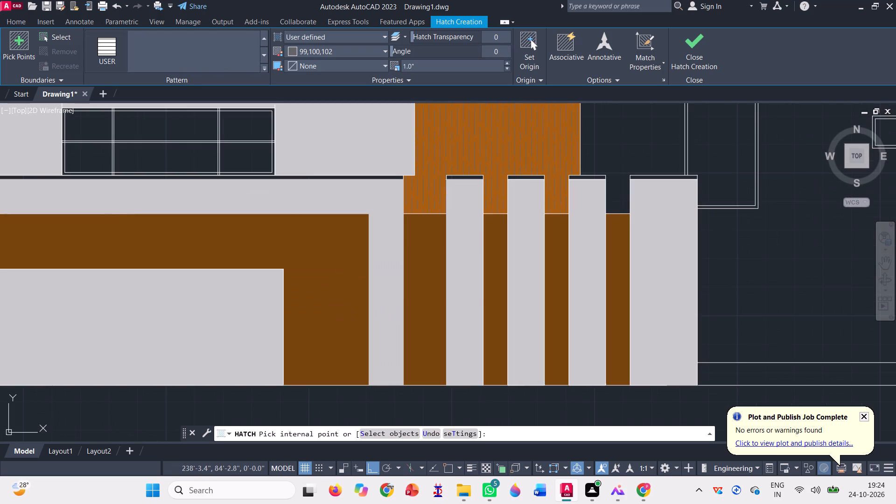
{"action": "left_click", "coordinate": [339, 296]}
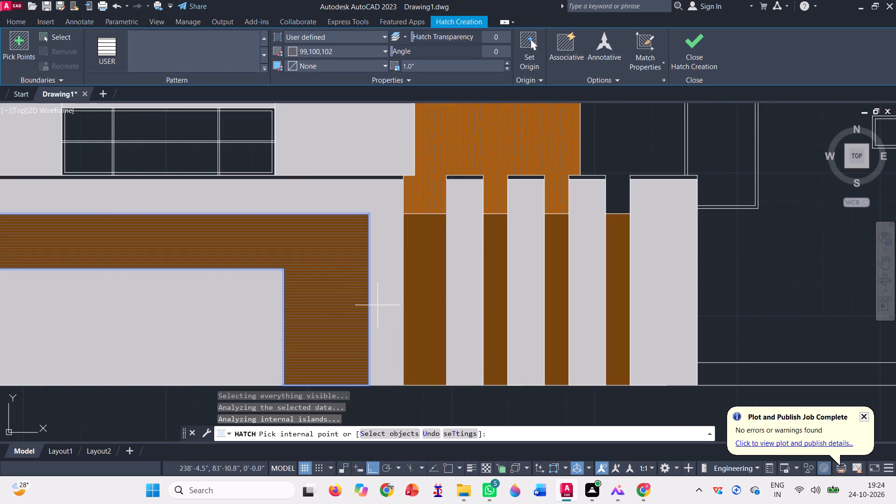
{"action": "left_click", "coordinate": [438, 259]}
{"action": "left_click", "coordinate": [500, 273]}
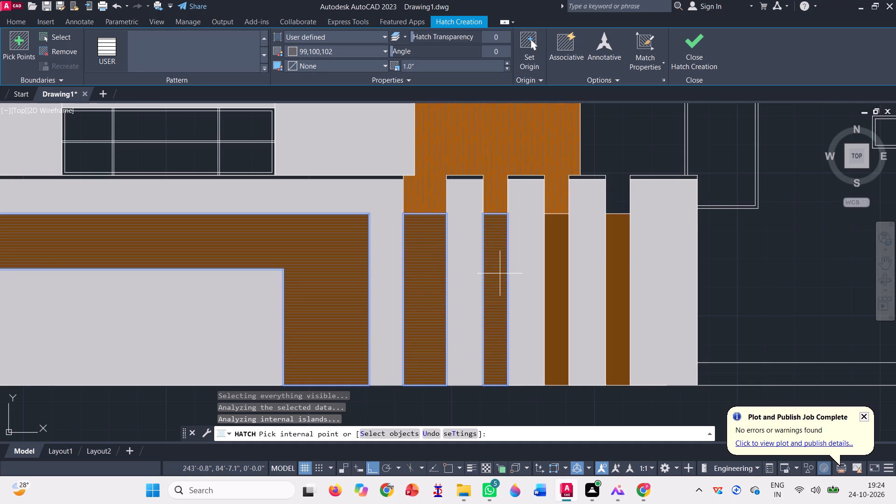
{"action": "left_click", "coordinate": [552, 295]}
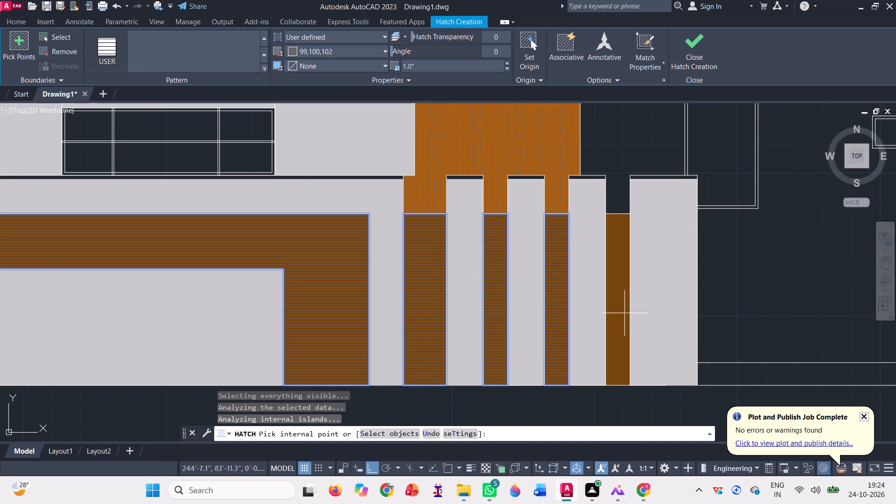
{"action": "left_click", "coordinate": [617, 279]}
{"action": "scroll", "coordinate": [441, 302], "scroll_direction": "down", "scroll_amount": 2}
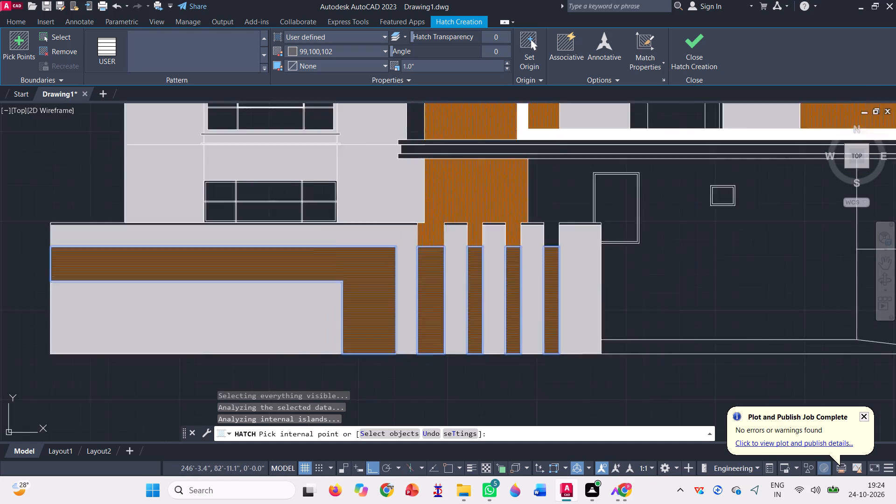
{"action": "scroll", "coordinate": [362, 340], "scroll_direction": "down", "scroll_amount": 1}
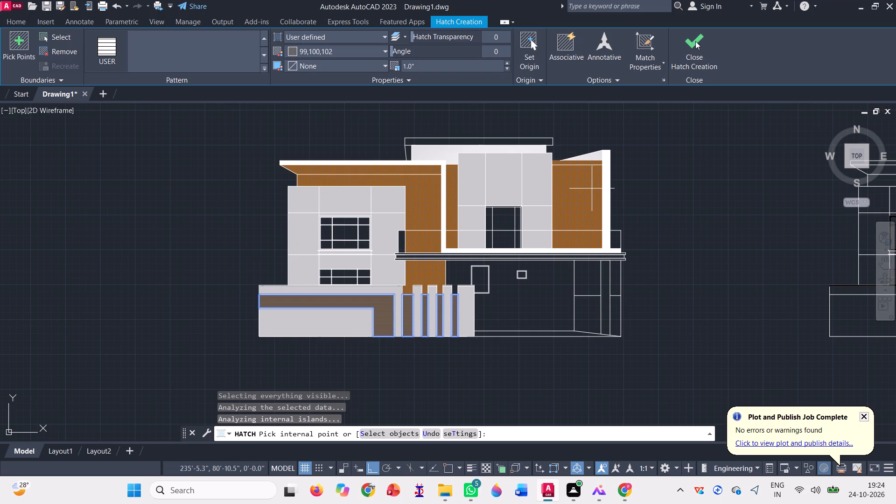
{"action": "left_click", "coordinate": [694, 40]}
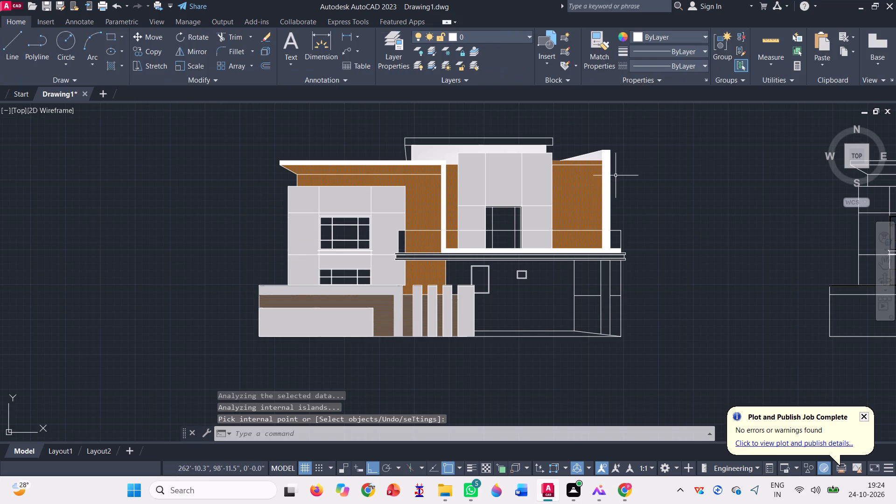
Change the GOST_WOOD hatch on the upper brown walls to the USER pattern.
{"action": "left_click", "coordinate": [432, 190]}
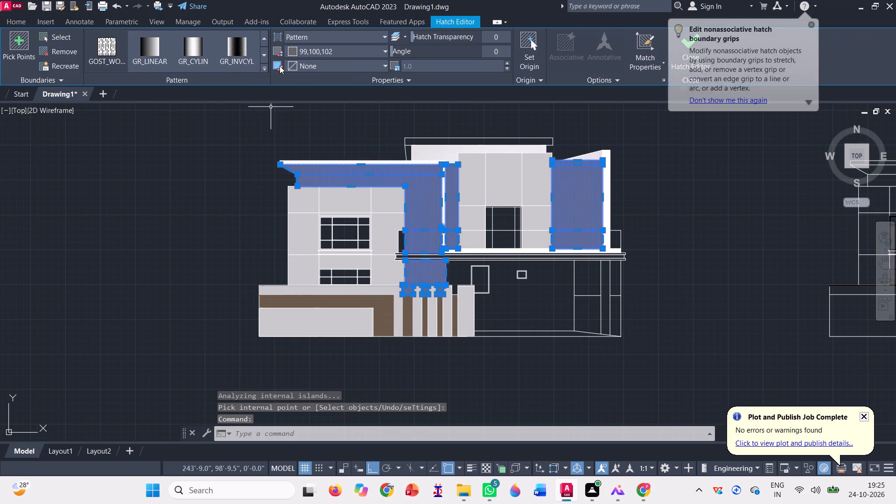
{"action": "left_click", "coordinate": [261, 68]}
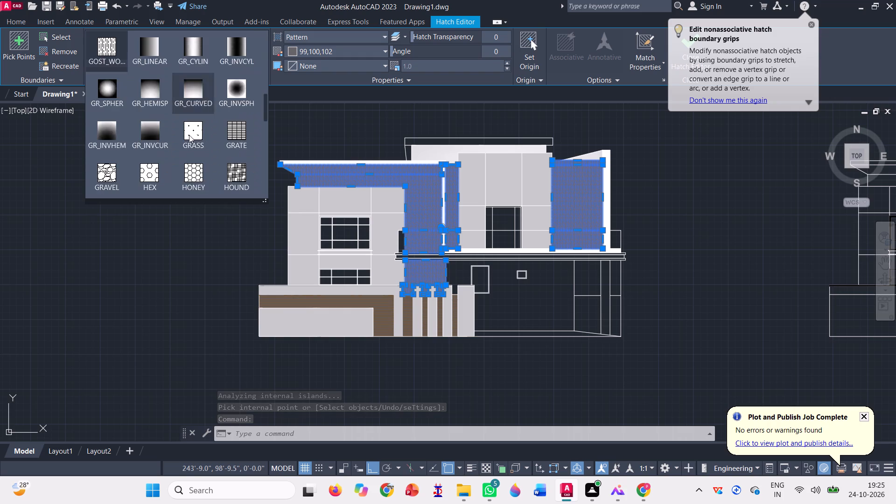
{"action": "scroll", "coordinate": [173, 147], "scroll_direction": "down", "scroll_amount": 20}
{"action": "scroll", "coordinate": [173, 147], "scroll_direction": "down", "scroll_amount": 5}
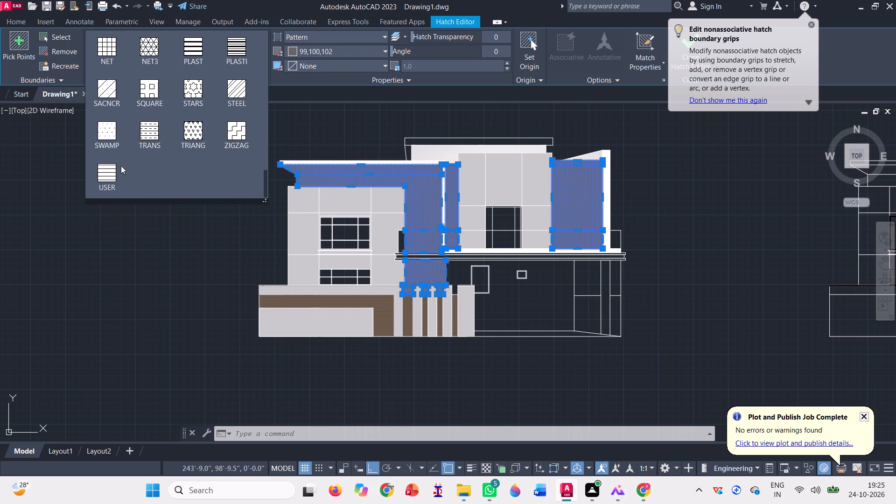
{"action": "left_click", "coordinate": [112, 170]}
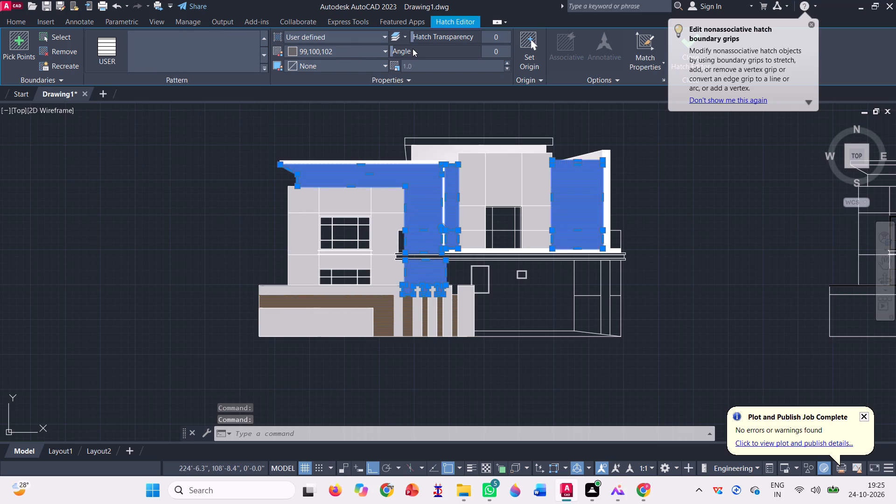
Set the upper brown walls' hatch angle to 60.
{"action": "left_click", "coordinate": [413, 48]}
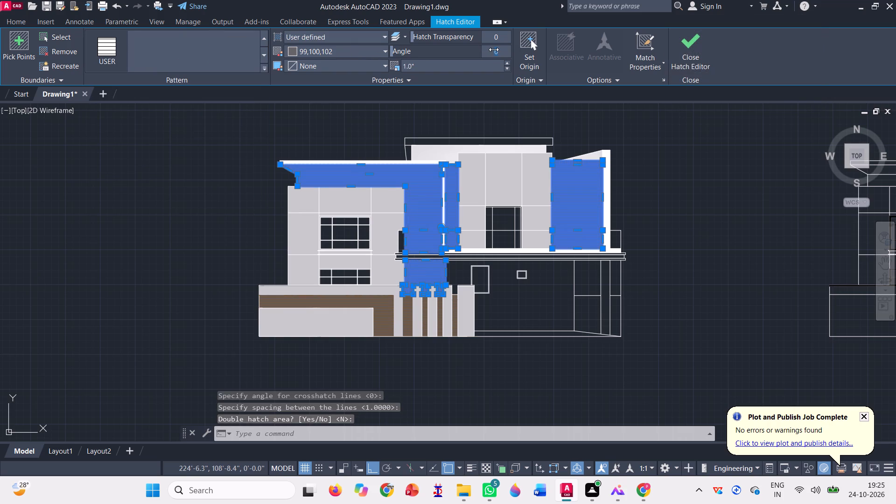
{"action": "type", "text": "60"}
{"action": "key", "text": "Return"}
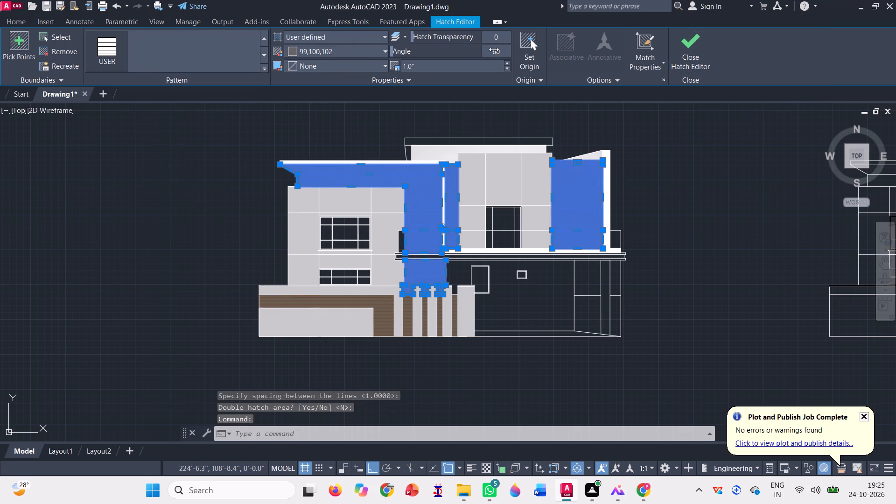
Set the upper brown walls' hatch angle to 90 for vertical lines and finish editing the hatch.
{"action": "scroll", "coordinate": [500, 54], "scroll_direction": "up", "scroll_amount": 2}
{"action": "left_click", "coordinate": [505, 50]}
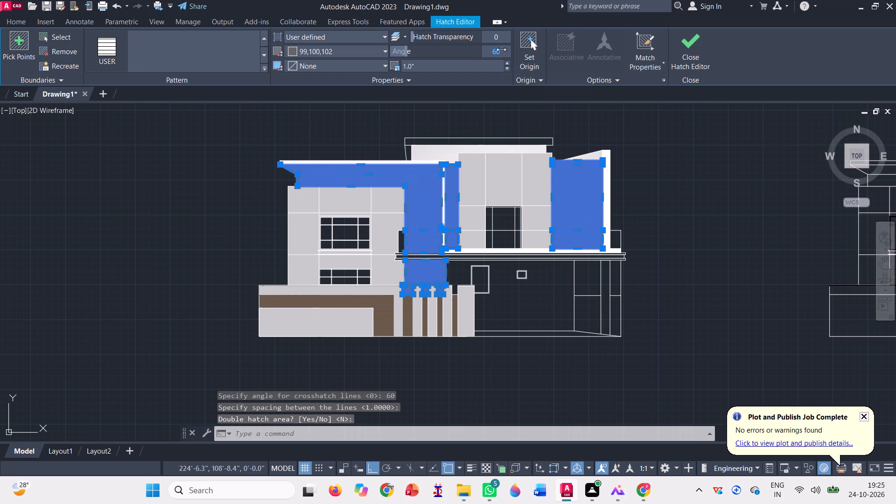
{"action": "key", "text": "BackSpace"}
{"action": "type", "text": "90"}
{"action": "key", "text": "Return"}
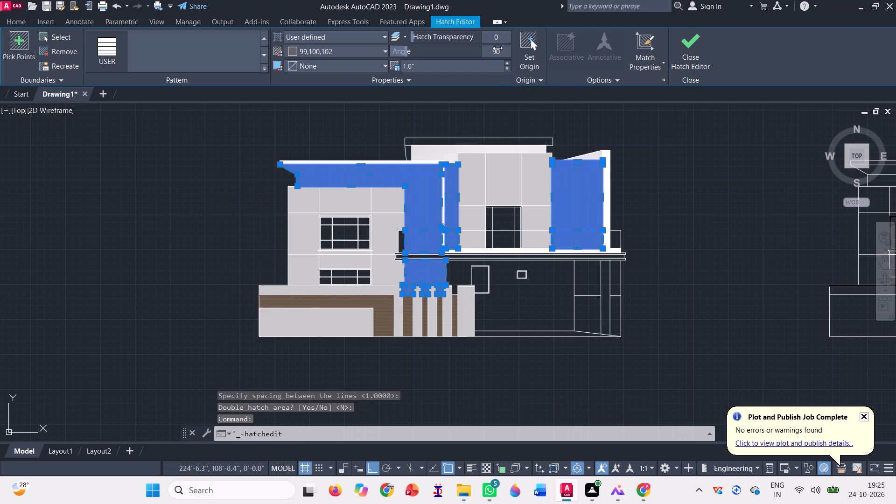
{"action": "scroll", "coordinate": [419, 164], "scroll_direction": "up", "scroll_amount": 3}
{"action": "scroll", "coordinate": [433, 216], "scroll_direction": "up", "scroll_amount": 3}
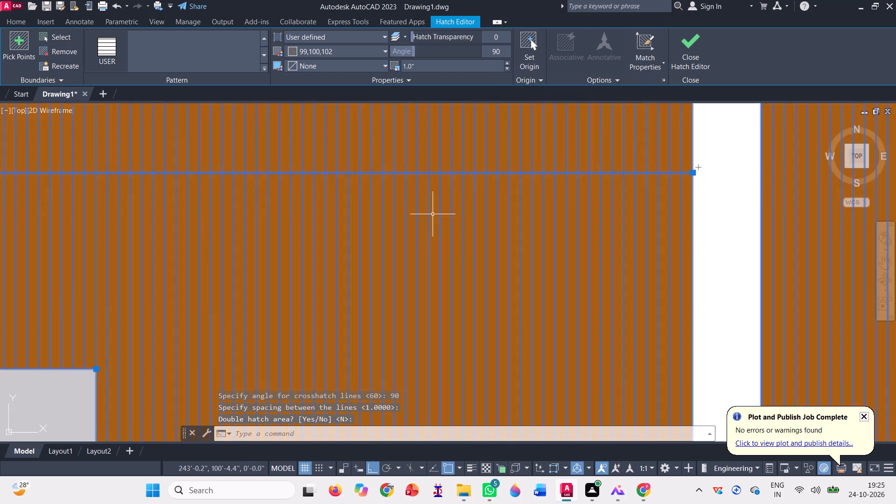
{"action": "scroll", "coordinate": [342, 185], "scroll_direction": "down", "scroll_amount": 6}
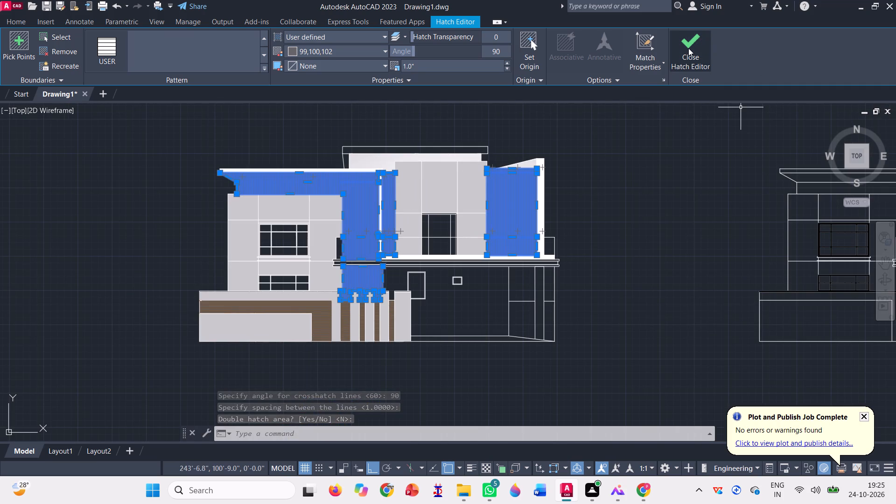
{"action": "left_click", "coordinate": [688, 48]}
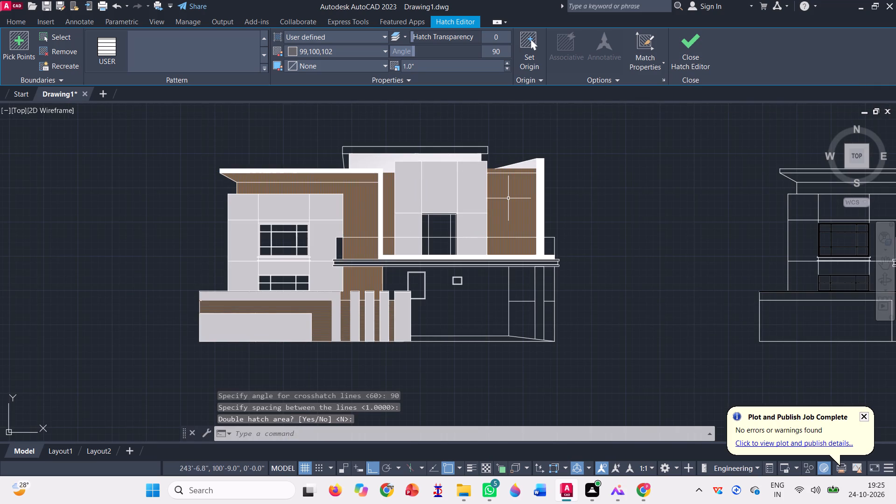
Set the line spacing of the vertical USER hatch on the upper brown walls to 1.7" and finish editing.
{"action": "scroll", "coordinate": [329, 247], "scroll_direction": "up", "scroll_amount": 3}
{"action": "scroll", "coordinate": [314, 249], "scroll_direction": "down", "scroll_amount": 2}
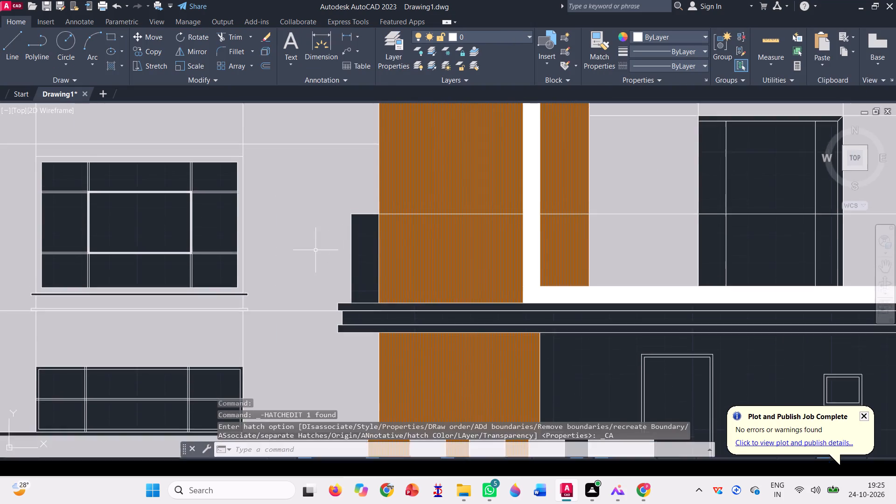
{"action": "scroll", "coordinate": [338, 241], "scroll_direction": "down", "scroll_amount": 2}
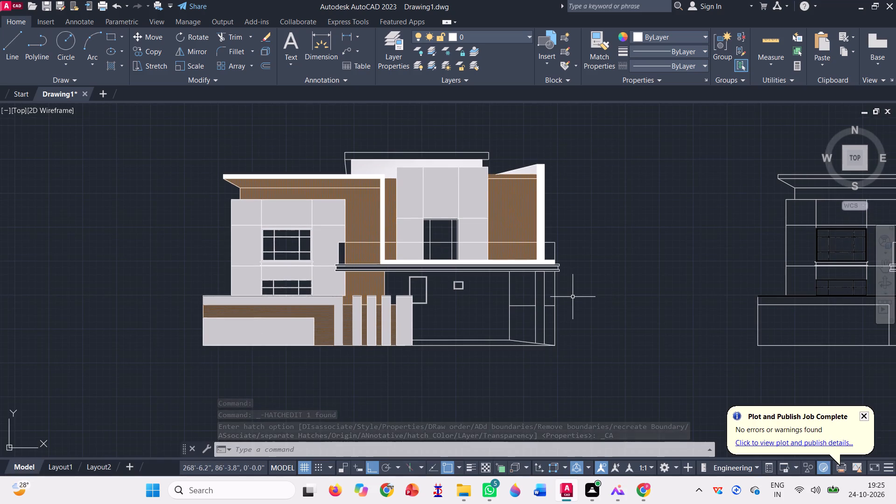
{"action": "left_click", "coordinate": [362, 203]}
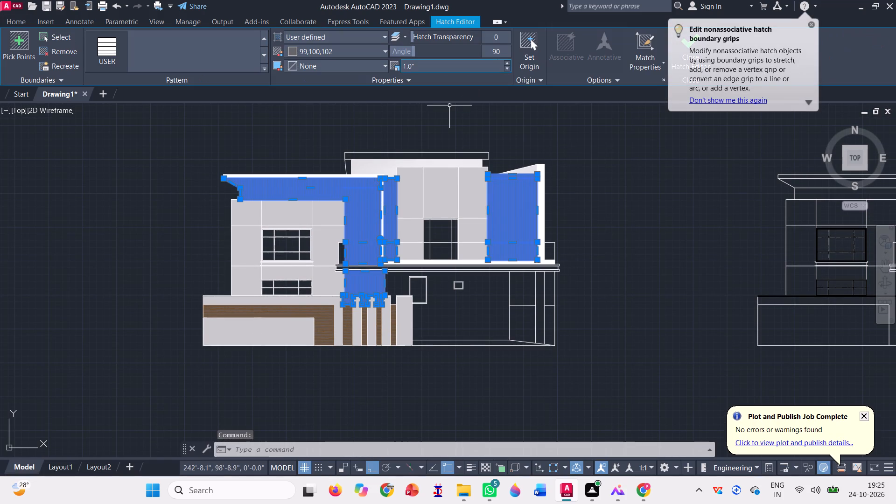
{"action": "left_click", "coordinate": [510, 62]}
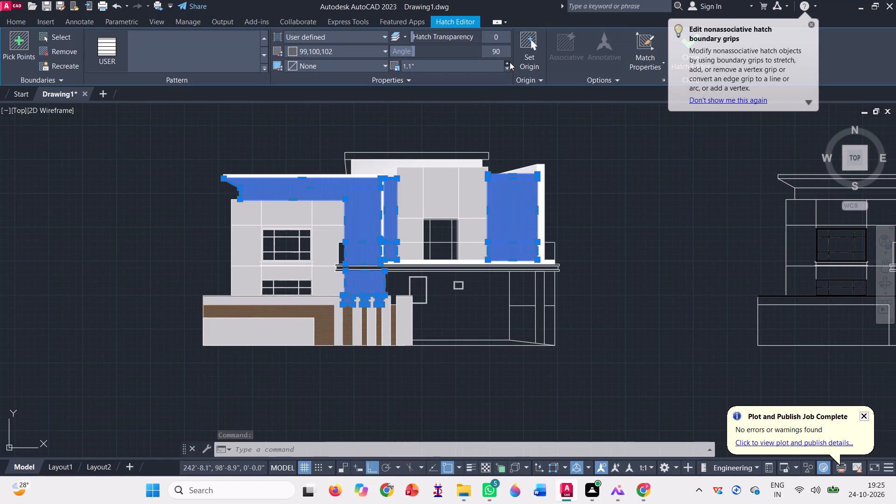
{"action": "triple_click", "coordinate": [510, 62]}
{"action": "triple_click", "coordinate": [510, 61]}
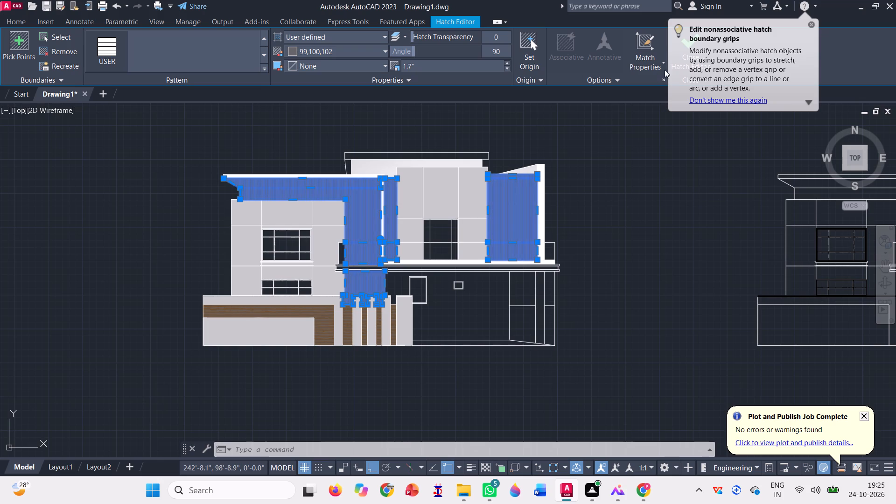
{"action": "left_click", "coordinate": [809, 25]}
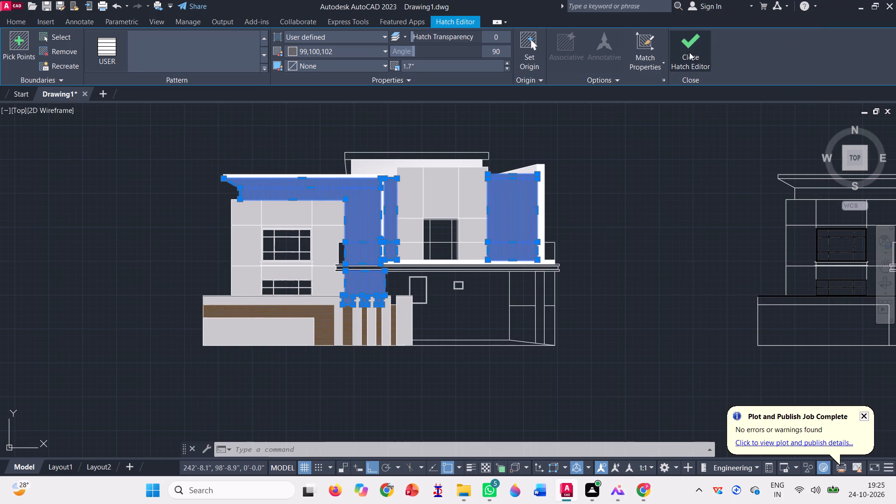
{"action": "left_click", "coordinate": [686, 52]}
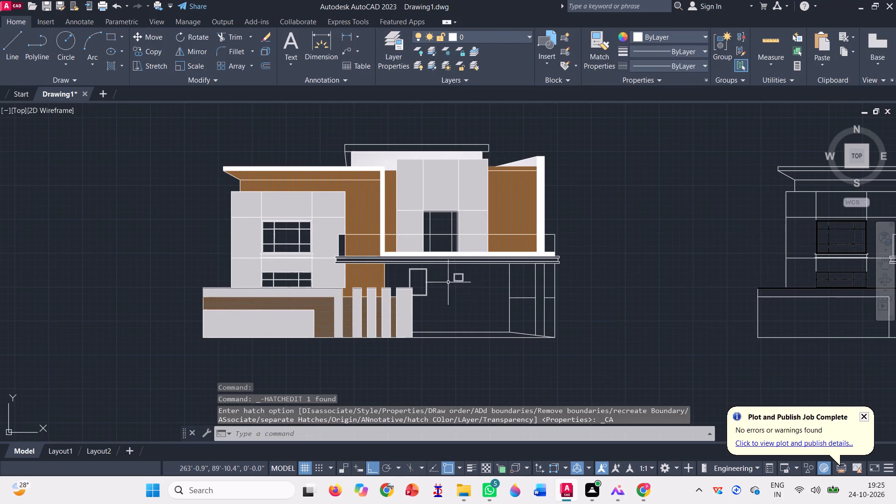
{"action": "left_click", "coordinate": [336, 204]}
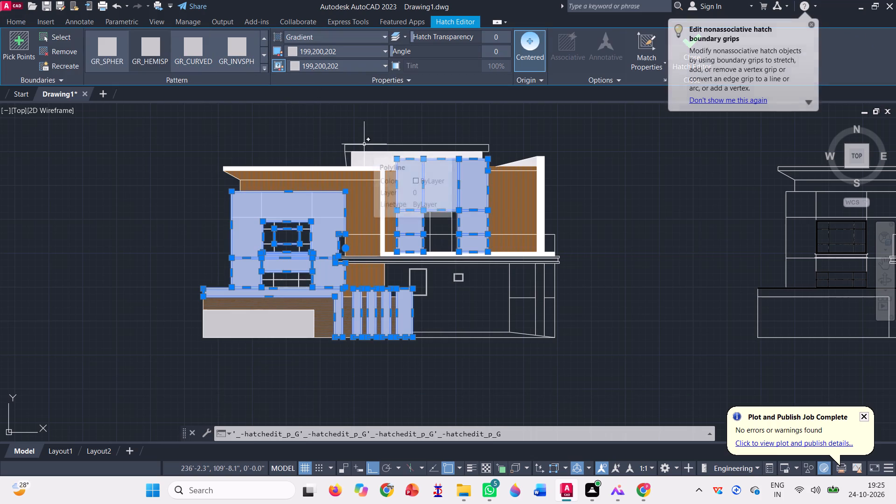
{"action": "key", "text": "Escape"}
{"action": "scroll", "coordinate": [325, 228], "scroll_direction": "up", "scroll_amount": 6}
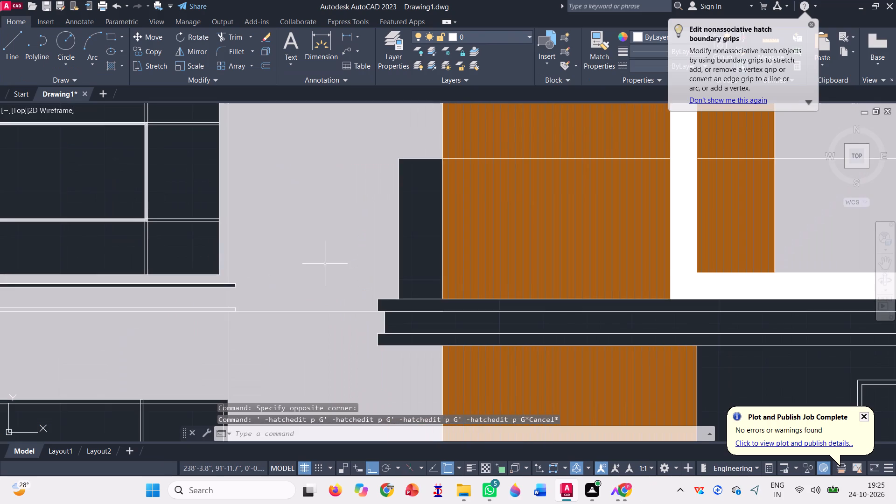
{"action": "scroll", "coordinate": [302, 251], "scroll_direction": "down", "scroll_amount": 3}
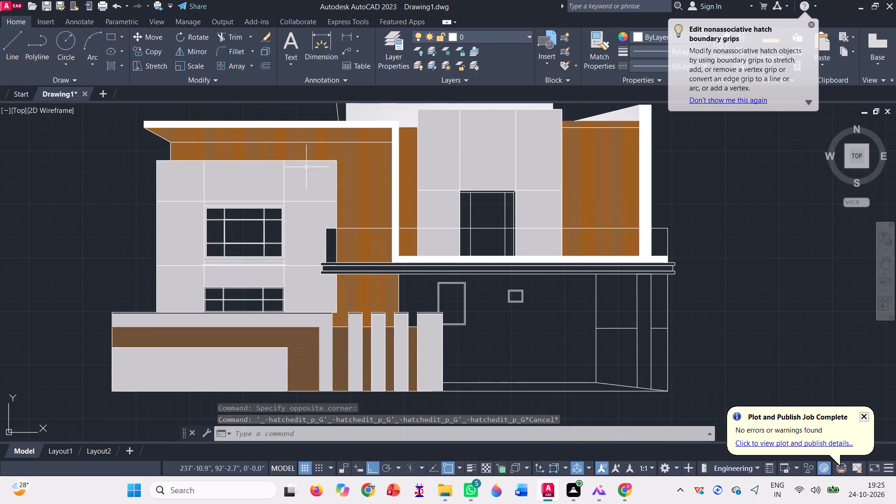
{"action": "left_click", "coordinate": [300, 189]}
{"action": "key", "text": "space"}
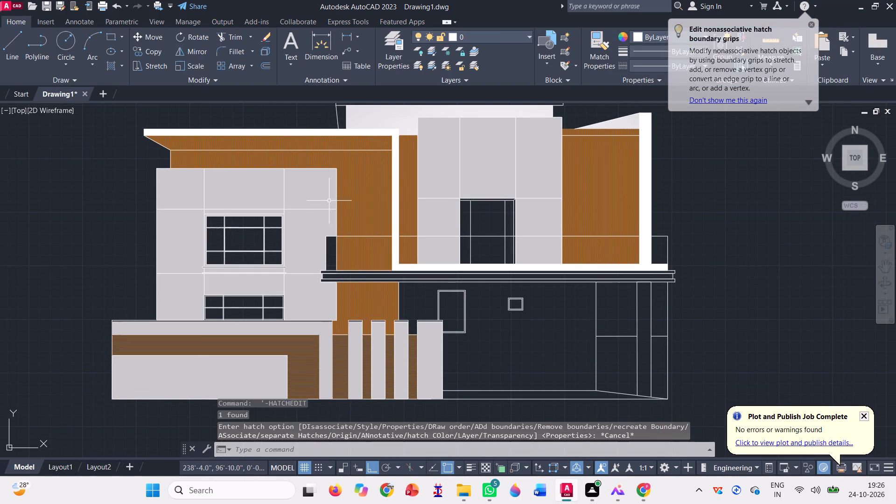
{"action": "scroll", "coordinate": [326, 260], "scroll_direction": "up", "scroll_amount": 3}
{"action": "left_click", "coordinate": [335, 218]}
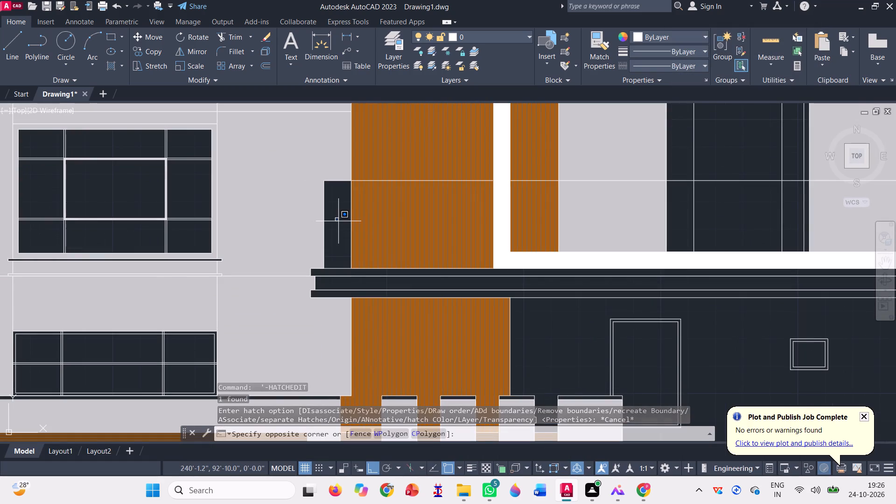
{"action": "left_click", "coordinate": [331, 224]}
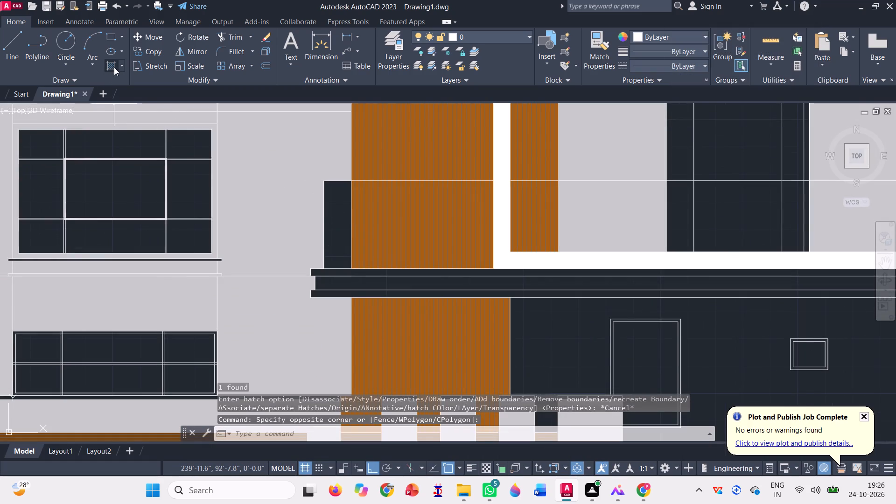
Delete the grey gradient fill covering the wall panels, low wall band and fins of the coloured elevation.
{"action": "scroll", "coordinate": [214, 180], "scroll_direction": "down", "scroll_amount": 2}
{"action": "left_click", "coordinate": [235, 163]}
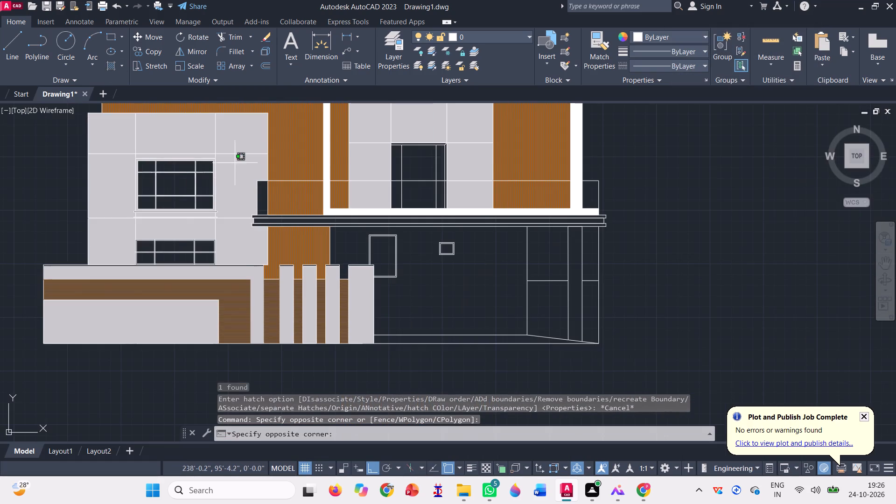
{"action": "scroll", "coordinate": [284, 239], "scroll_direction": "down", "scroll_amount": 2}
{"action": "scroll", "coordinate": [390, 287], "scroll_direction": "down", "scroll_amount": 1}
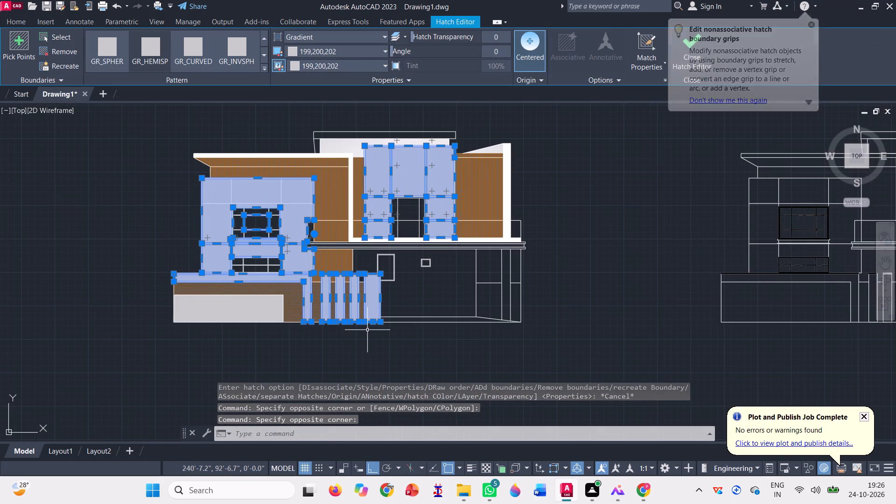
{"action": "key", "text": "Delete"}
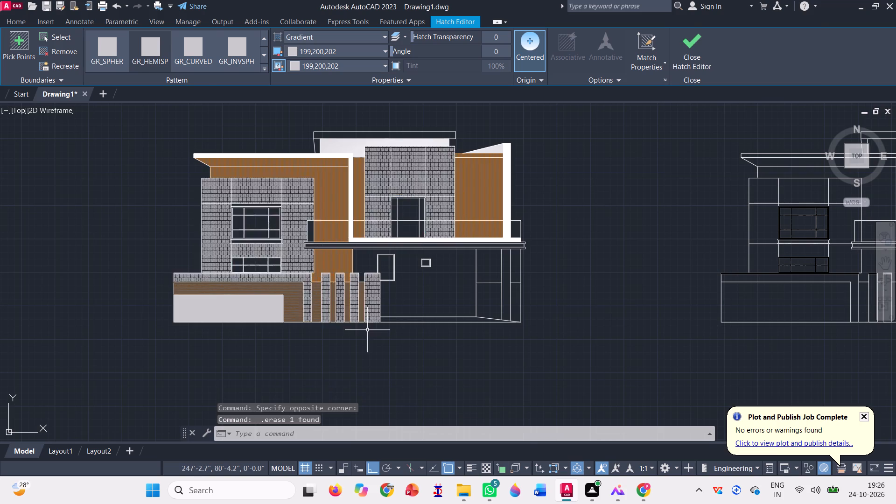
Delete the 147,149,152 pattern hatch with scale 0.5 from the wall panels, low wall and fins.
{"action": "scroll", "coordinate": [292, 154], "scroll_direction": "up", "scroll_amount": 3}
{"action": "left_click", "coordinate": [287, 287]}
{"action": "scroll", "coordinate": [295, 291], "scroll_direction": "down", "scroll_amount": 3}
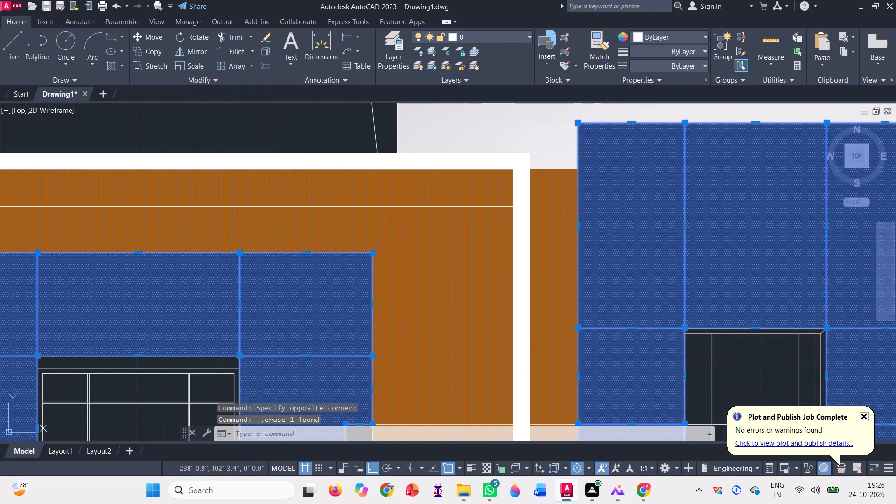
{"action": "scroll", "coordinate": [321, 281], "scroll_direction": "down", "scroll_amount": 4}
{"action": "scroll", "coordinate": [382, 245], "scroll_direction": "down", "scroll_amount": 2}
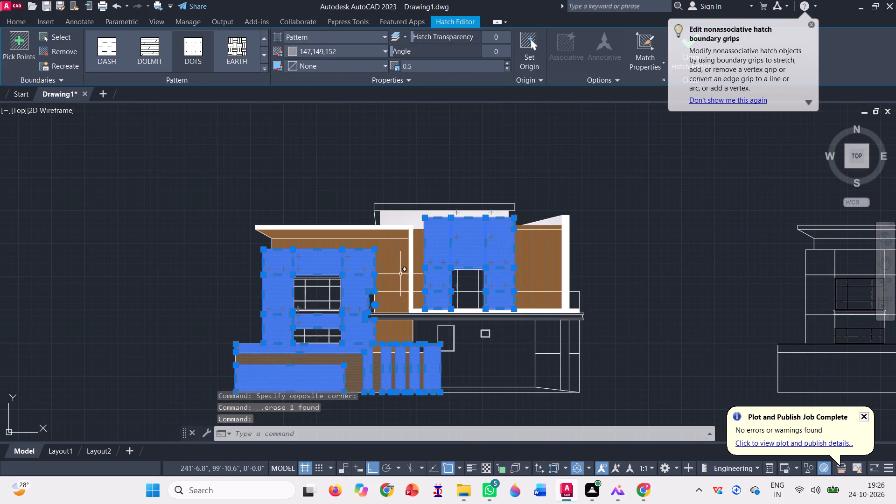
{"action": "key", "text": "Delete"}
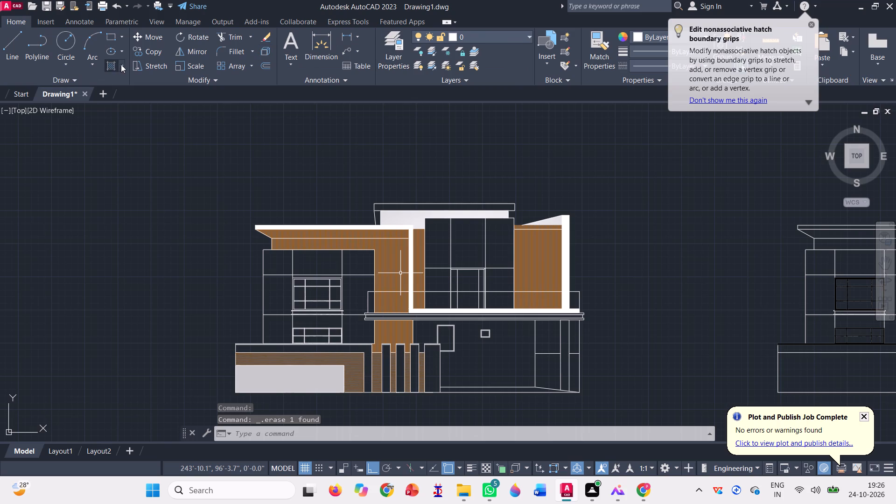
Gradient-fill the three top panels of the left block, using 199,200,202 for both gradient colours.
{"action": "left_click", "coordinate": [121, 62]}
{"action": "left_click", "coordinate": [125, 110]}
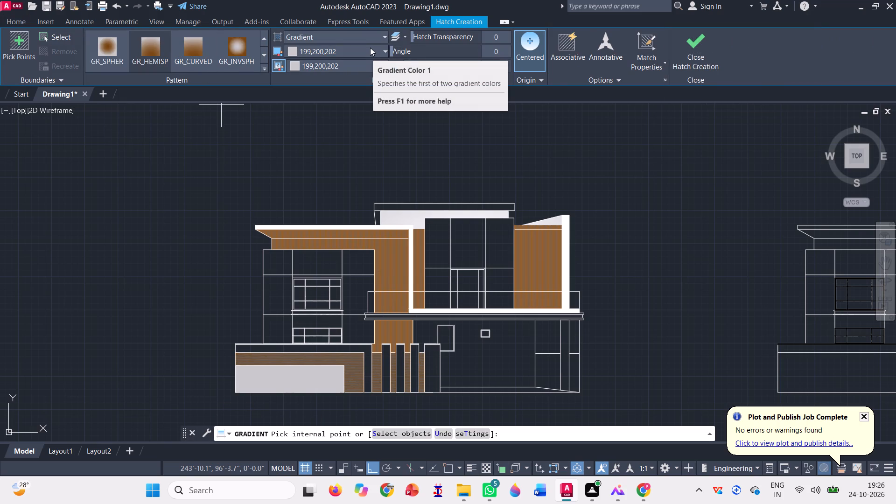
{"action": "left_click", "coordinate": [351, 64]}
{"action": "left_click", "coordinate": [292, 117]}
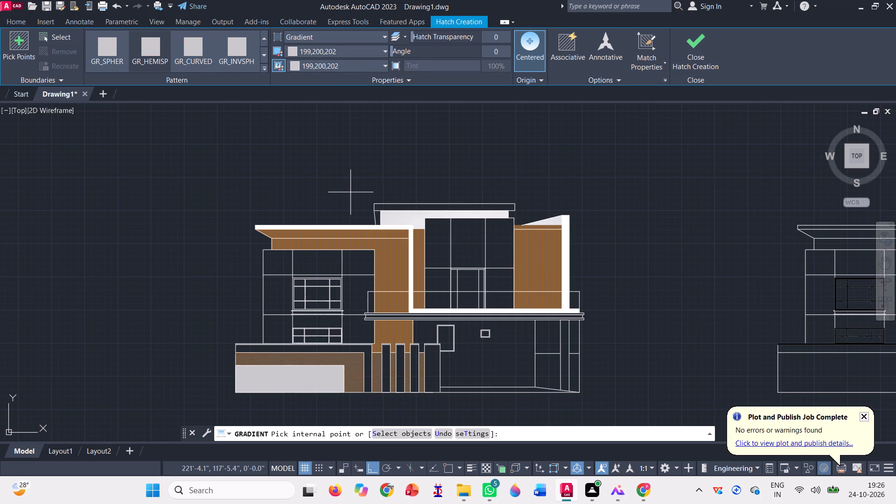
{"action": "scroll", "coordinate": [349, 188], "scroll_direction": "down", "scroll_amount": 1}
{"action": "scroll", "coordinate": [342, 291], "scroll_direction": "up", "scroll_amount": 1}
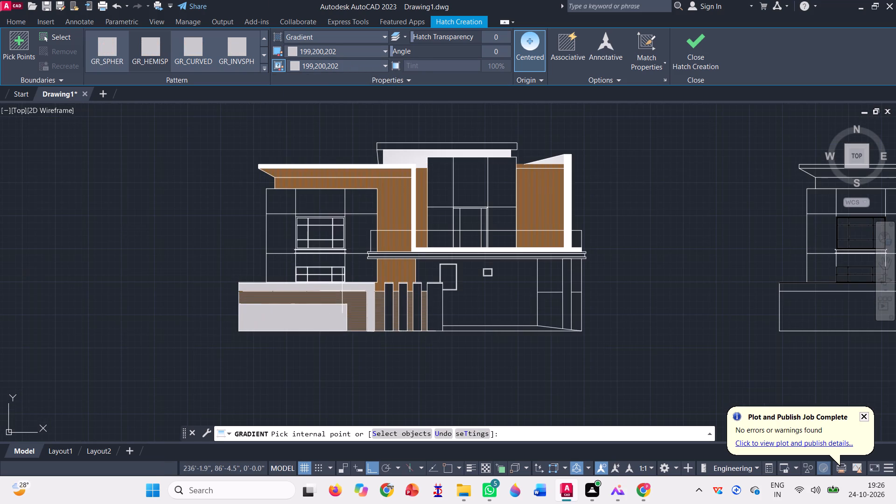
{"action": "left_click", "coordinate": [286, 202]}
{"action": "scroll", "coordinate": [324, 204], "scroll_direction": "up", "scroll_amount": 2}
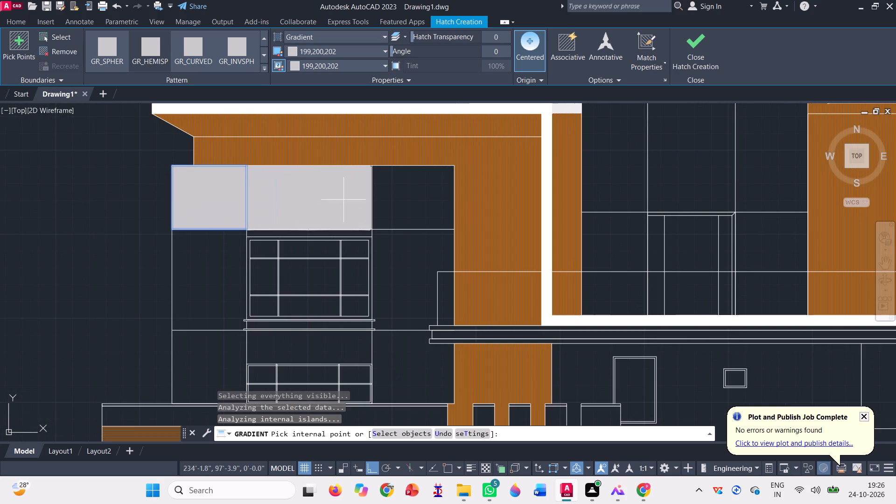
{"action": "left_click", "coordinate": [327, 186]}
{"action": "scroll", "coordinate": [406, 202], "scroll_direction": "up", "scroll_amount": 2}
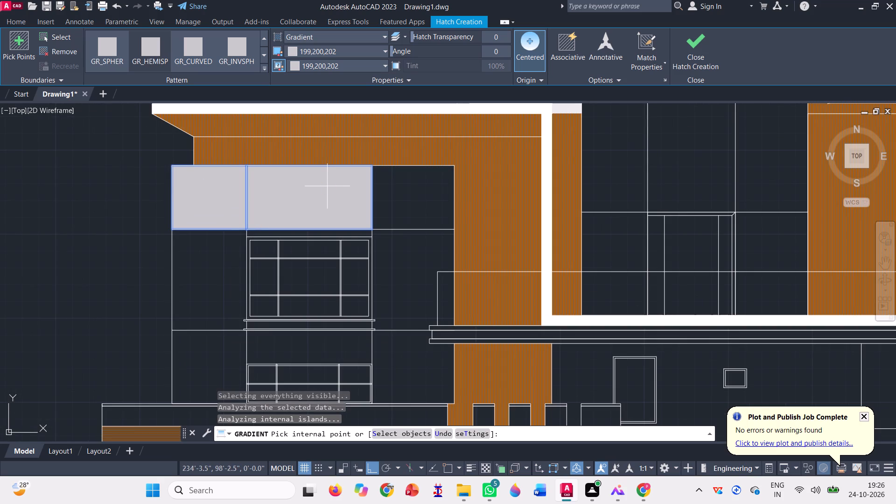
{"action": "left_click", "coordinate": [441, 198]}
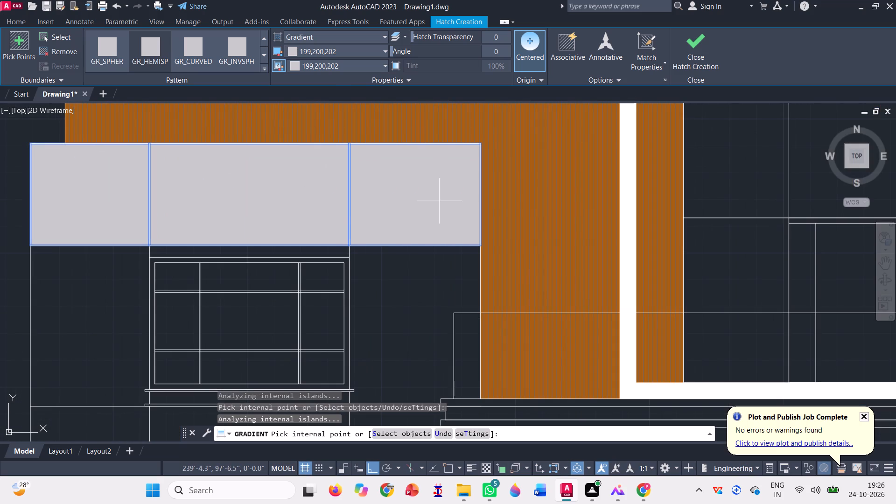
Add the wall panels right of the left block's windows, including the narrow railing-end strip, to the 199,200,202 gradient fill.
{"action": "scroll", "coordinate": [343, 179], "scroll_direction": "down", "scroll_amount": 4}
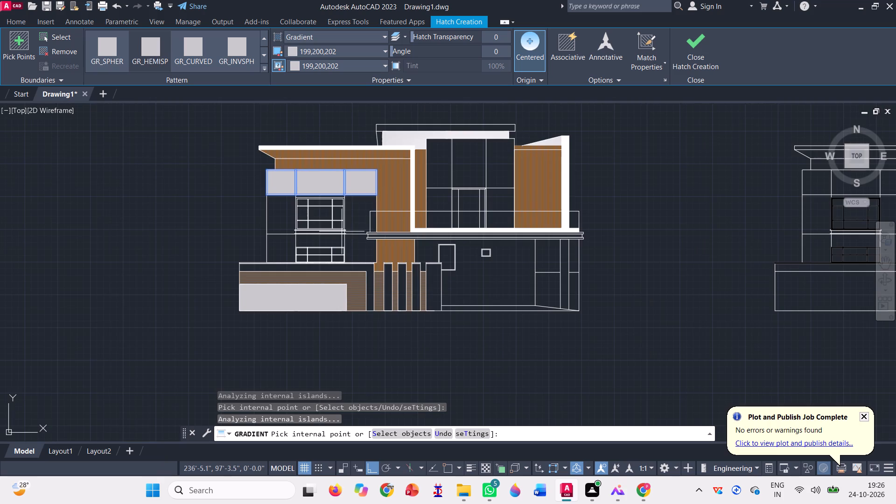
{"action": "scroll", "coordinate": [357, 237], "scroll_direction": "up", "scroll_amount": 3}
{"action": "left_click", "coordinate": [357, 203]}
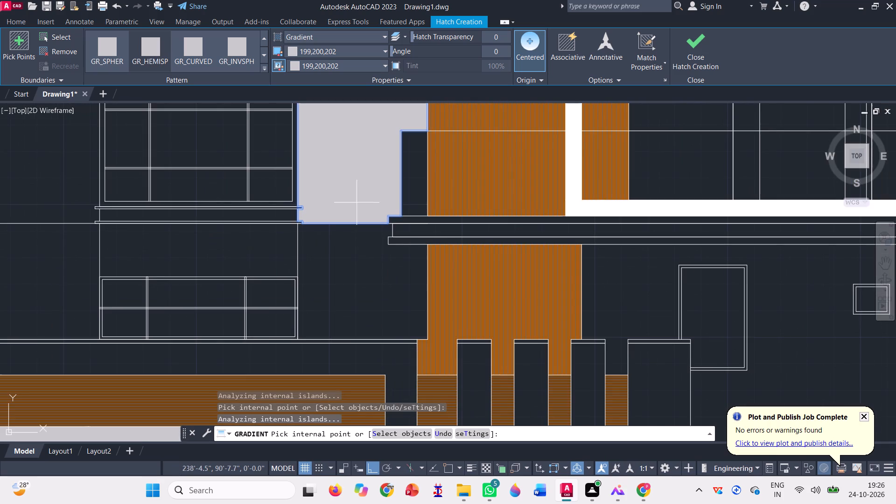
{"action": "scroll", "coordinate": [409, 182], "scroll_direction": "up", "scroll_amount": 2}
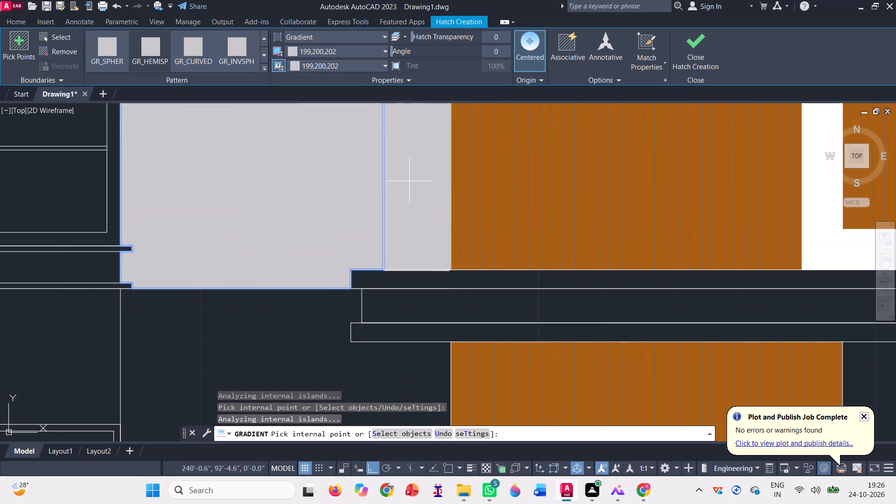
{"action": "left_click", "coordinate": [398, 195]}
{"action": "scroll", "coordinate": [344, 210], "scroll_direction": "down", "scroll_amount": 3}
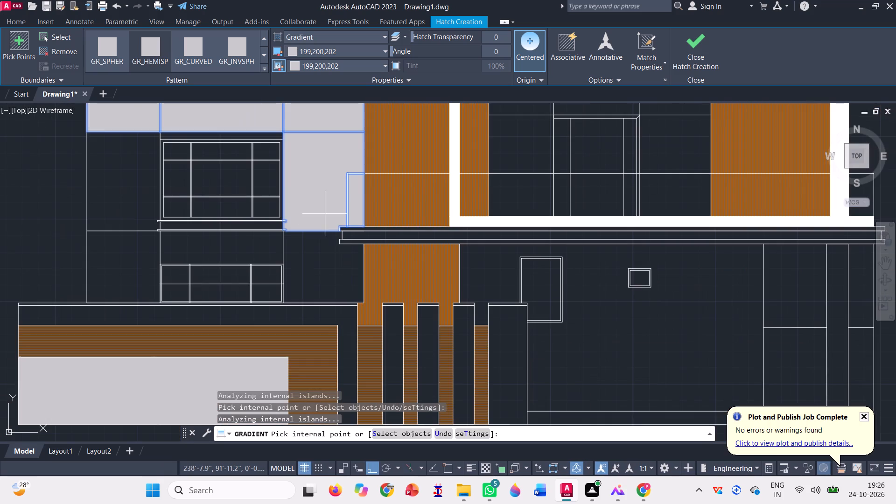
{"action": "scroll", "coordinate": [300, 281], "scroll_direction": "up", "scroll_amount": 2}
{"action": "left_click", "coordinate": [307, 265]}
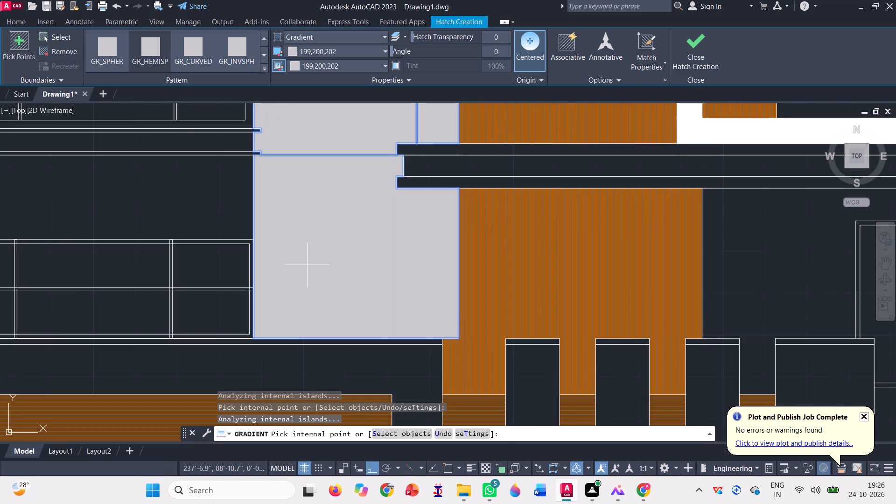
Add the left block's two left-side panels, the strip above the upper window and the panel between the windows to the 199,200,202 gradient fill.
{"action": "scroll", "coordinate": [363, 297], "scroll_direction": "down", "scroll_amount": 4}
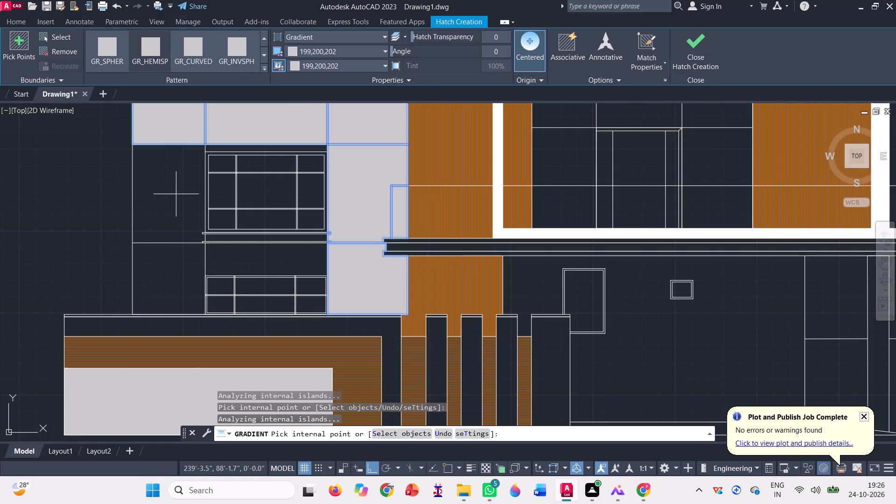
{"action": "scroll", "coordinate": [169, 174], "scroll_direction": "up", "scroll_amount": 2}
{"action": "left_click", "coordinate": [168, 193]}
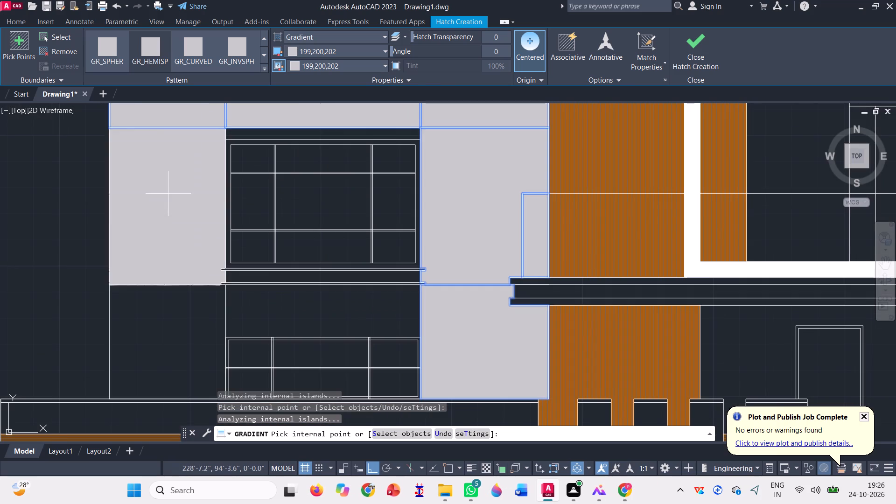
{"action": "scroll", "coordinate": [194, 177], "scroll_direction": "down", "scroll_amount": 3}
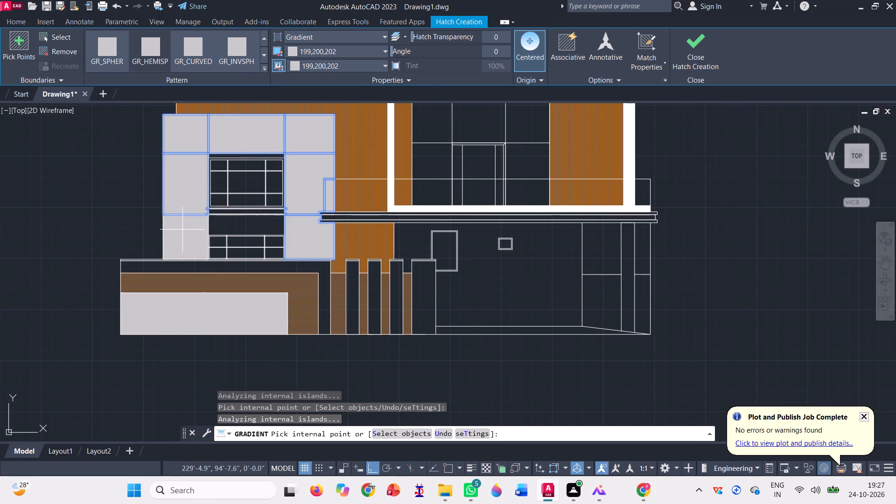
{"action": "left_click", "coordinate": [182, 230]}
{"action": "scroll", "coordinate": [262, 132], "scroll_direction": "up", "scroll_amount": 3}
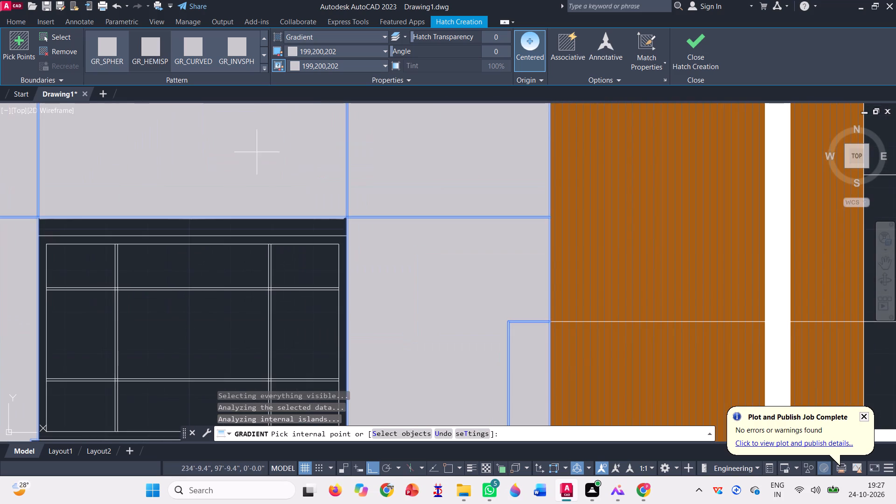
{"action": "left_click", "coordinate": [245, 220]}
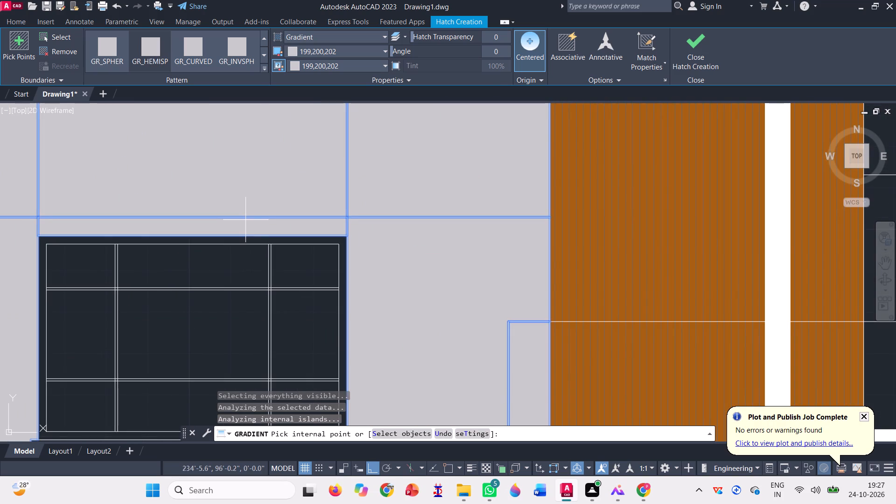
{"action": "scroll", "coordinate": [293, 182], "scroll_direction": "down", "scroll_amount": 3}
{"action": "scroll", "coordinate": [281, 254], "scroll_direction": "up", "scroll_amount": 1}
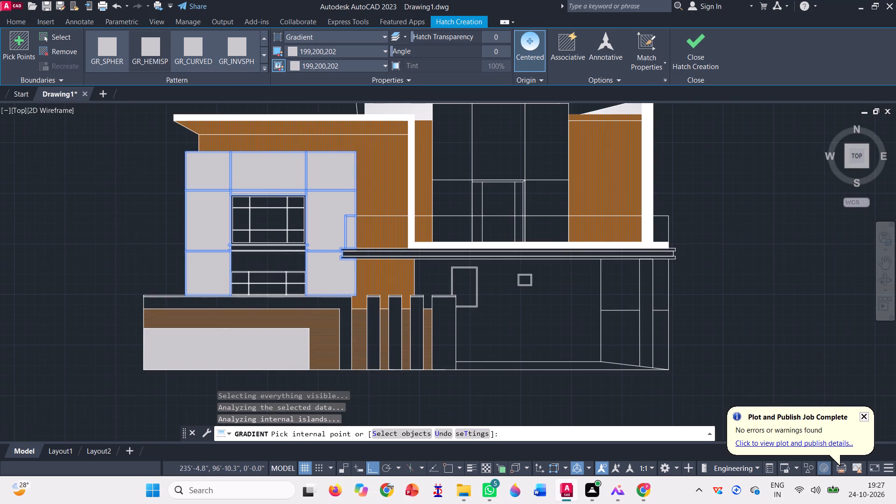
{"action": "scroll", "coordinate": [281, 254], "scroll_direction": "up", "scroll_amount": 2}
{"action": "left_click", "coordinate": [258, 264]}
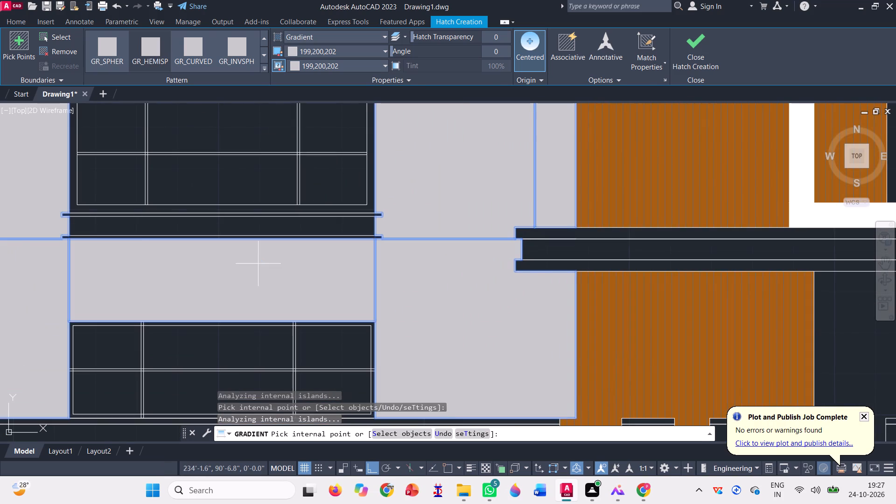
Extend the 199,200,202 gradient fill to the low wall band, the three narrow fins and the wider end pier.
{"action": "scroll", "coordinate": [260, 264], "scroll_direction": "down", "scroll_amount": 3}
{"action": "scroll", "coordinate": [274, 222], "scroll_direction": "down", "scroll_amount": 3}
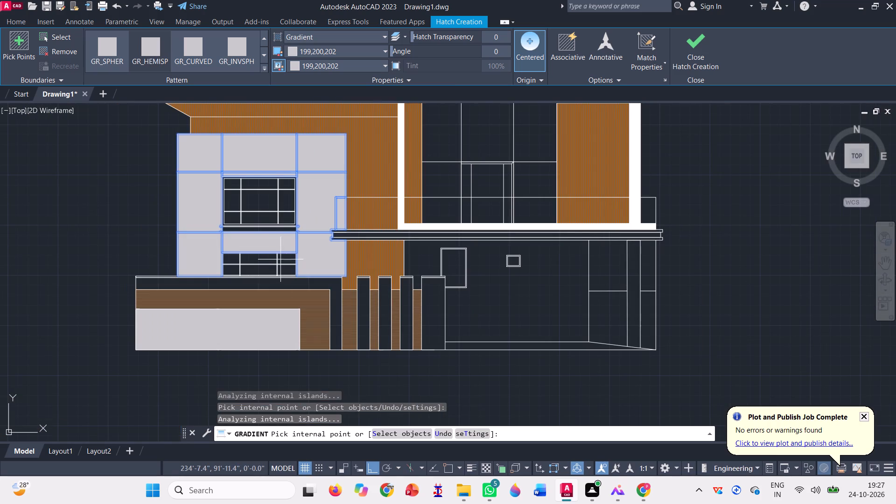
{"action": "scroll", "coordinate": [328, 309], "scroll_direction": "up", "scroll_amount": 3}
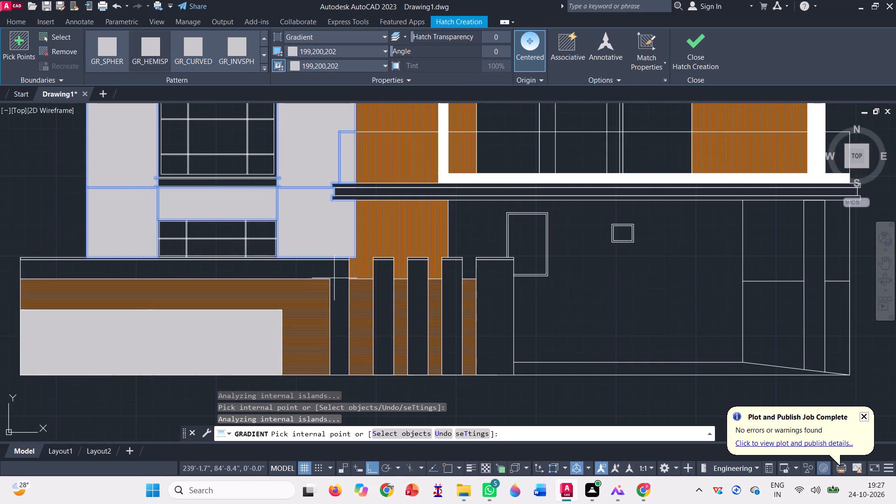
{"action": "left_click", "coordinate": [335, 270]}
{"action": "scroll", "coordinate": [407, 300], "scroll_direction": "up", "scroll_amount": 2}
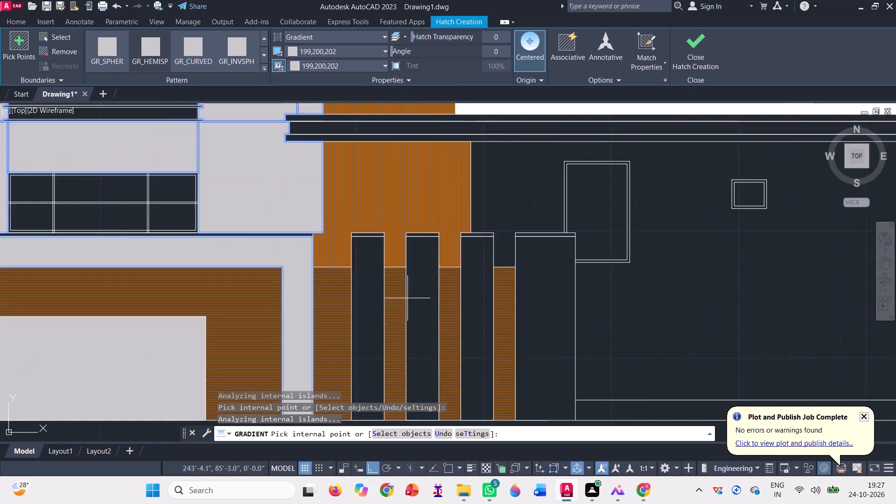
{"action": "scroll", "coordinate": [407, 298], "scroll_direction": "up", "scroll_amount": 1}
{"action": "left_click", "coordinate": [290, 245]}
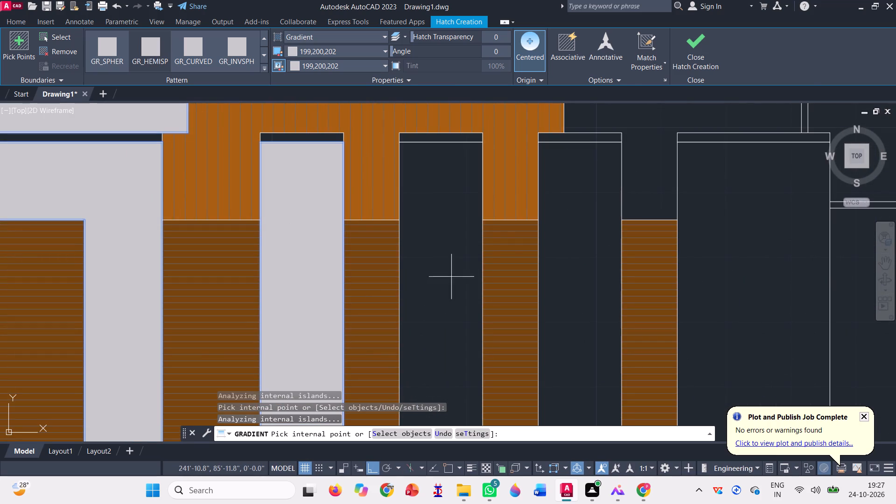
{"action": "left_click", "coordinate": [449, 211]}
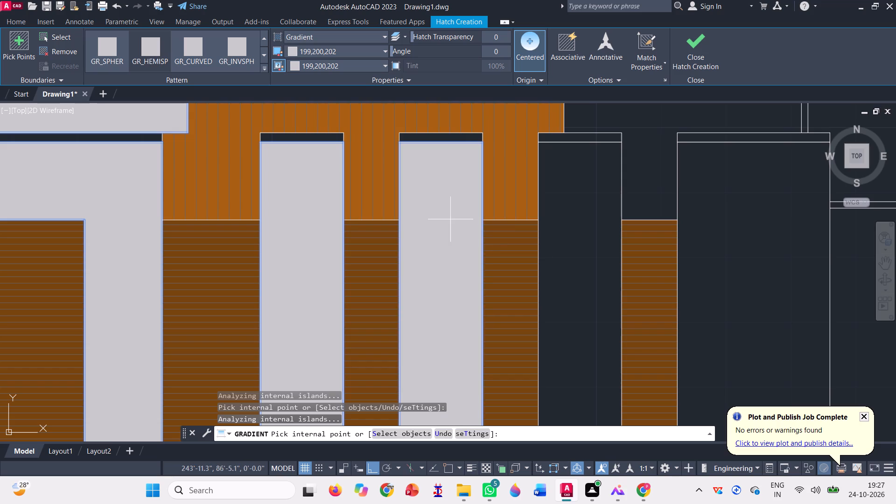
{"action": "left_click", "coordinate": [558, 264]}
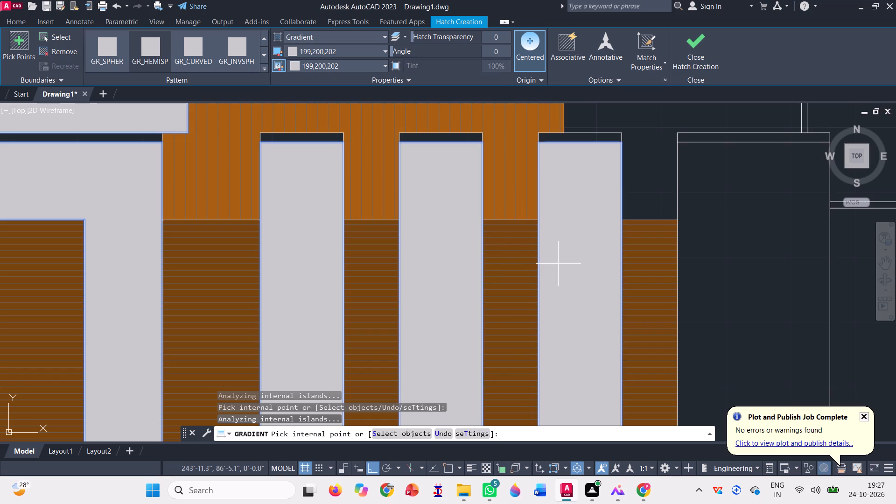
{"action": "left_click", "coordinate": [727, 264]}
Gradient-fill the upper central block's three top panels and the panels on both sides of its door with 199,200,202, and finish the fill.
{"action": "scroll", "coordinate": [511, 287], "scroll_direction": "down", "scroll_amount": 4}
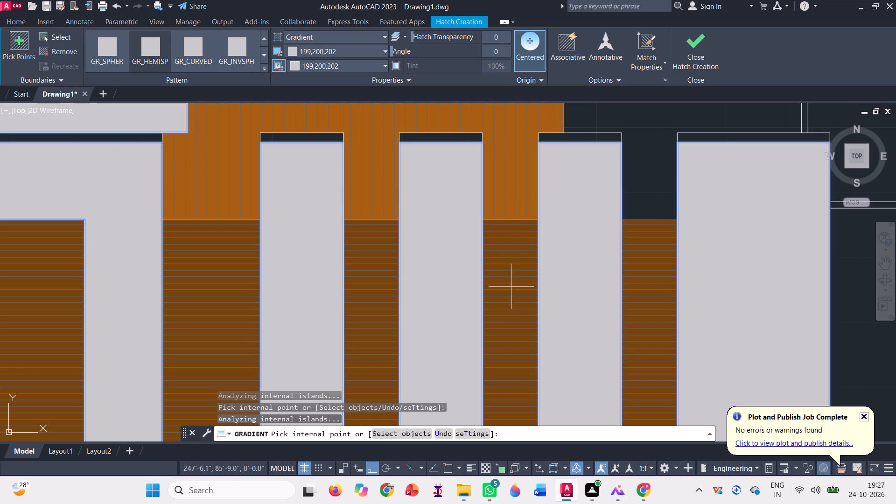
{"action": "scroll", "coordinate": [471, 280], "scroll_direction": "down", "scroll_amount": 4}
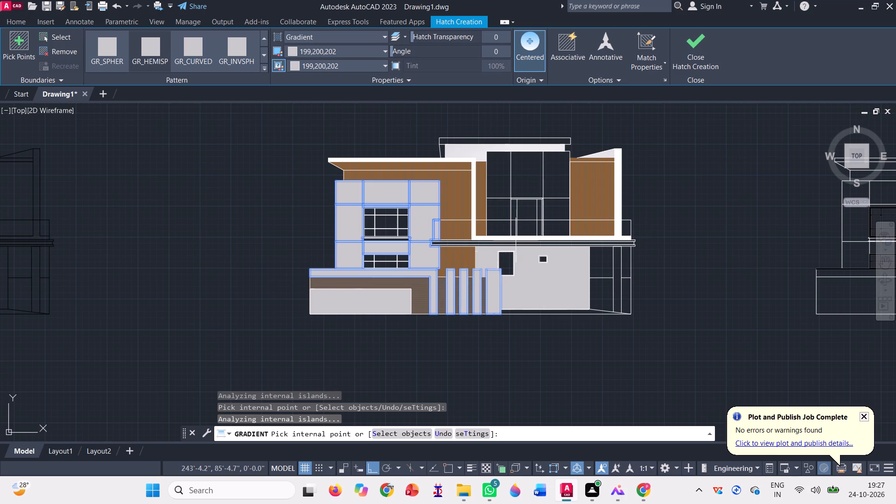
{"action": "scroll", "coordinate": [583, 162], "scroll_direction": "up", "scroll_amount": 2}
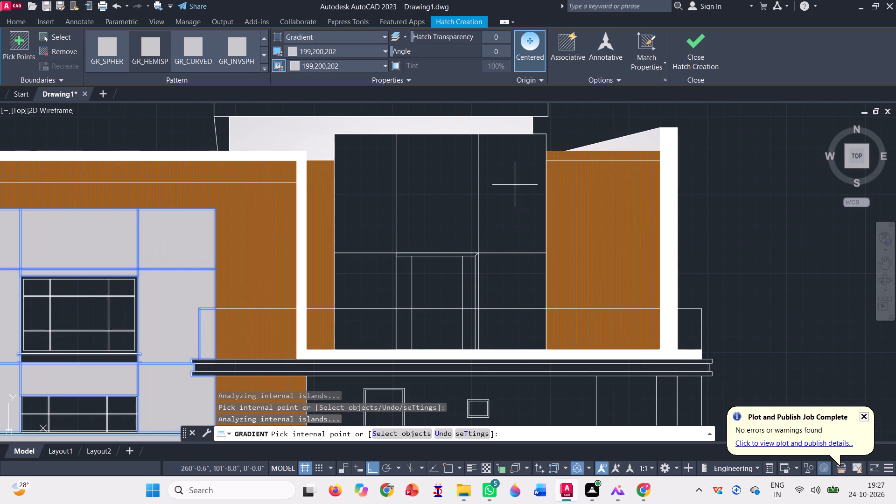
{"action": "left_click", "coordinate": [513, 185]}
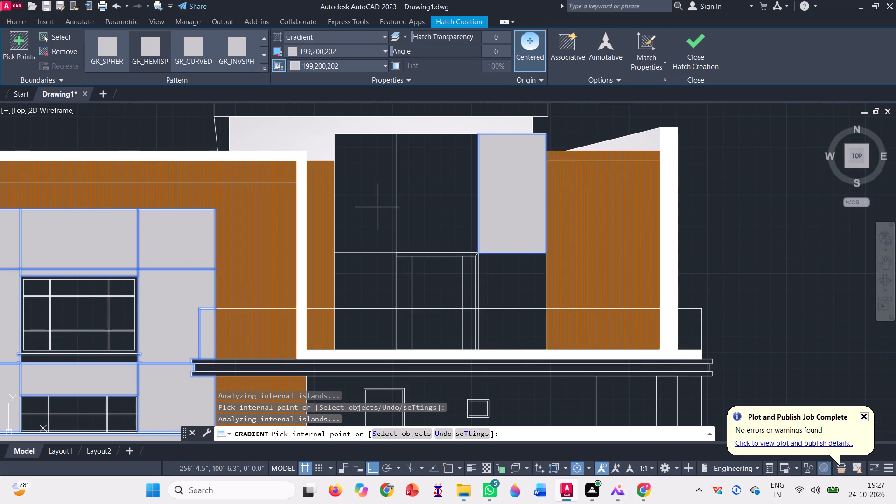
{"action": "left_click", "coordinate": [375, 200]}
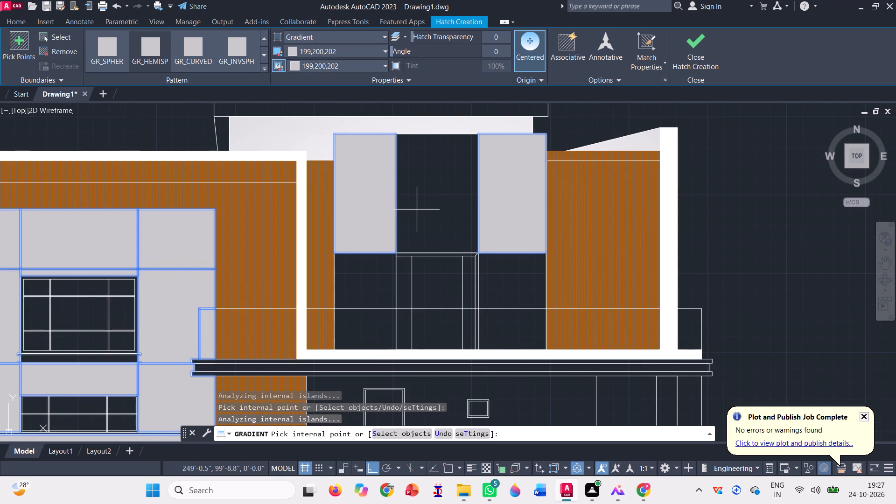
{"action": "left_click", "coordinate": [439, 195]}
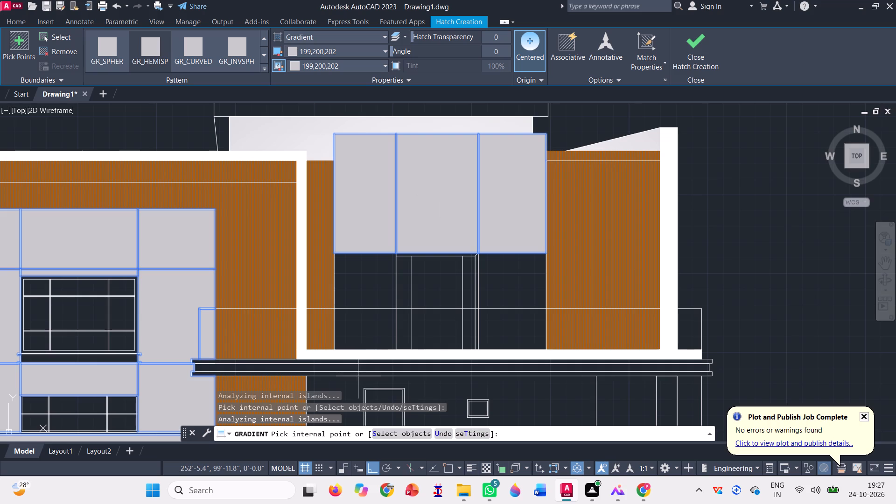
{"action": "scroll", "coordinate": [392, 367], "scroll_direction": "up", "scroll_amount": 2}
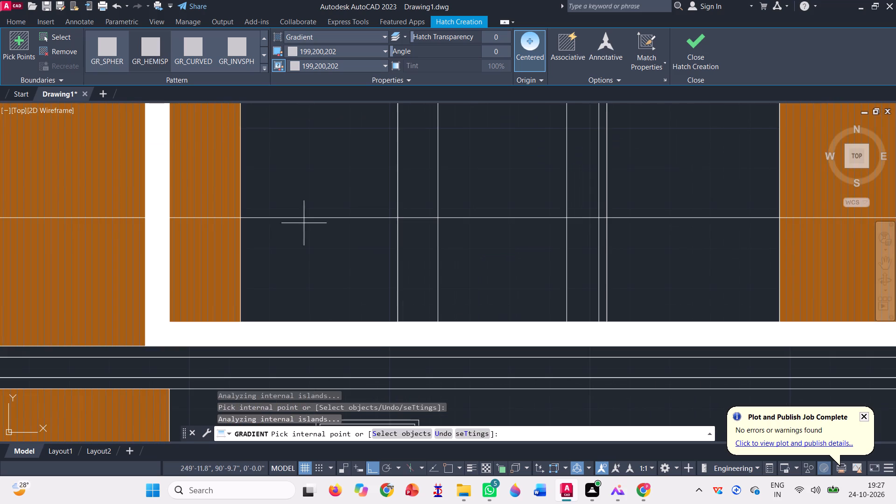
{"action": "left_click", "coordinate": [313, 165]}
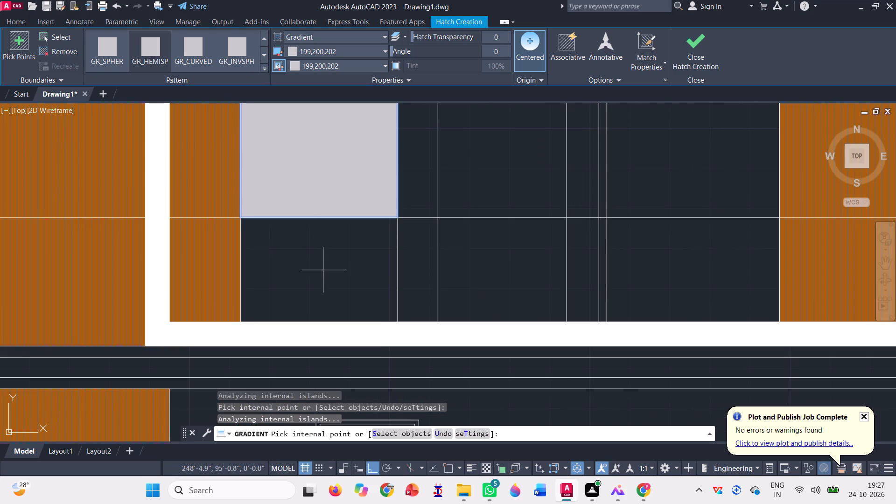
{"action": "left_click", "coordinate": [323, 270]}
{"action": "scroll", "coordinate": [327, 301], "scroll_direction": "down", "scroll_amount": 1}
{"action": "left_click", "coordinate": [562, 208]}
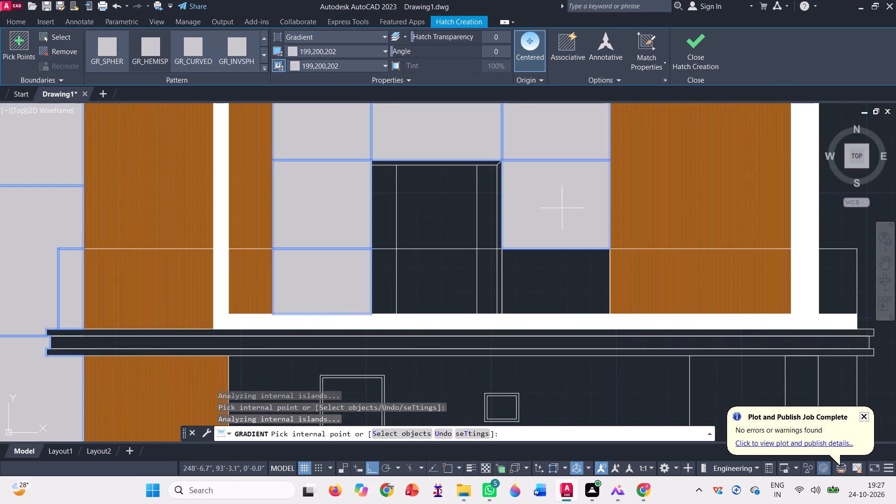
{"action": "left_click", "coordinate": [569, 289]}
{"action": "scroll", "coordinate": [516, 303], "scroll_direction": "down", "scroll_amount": 3}
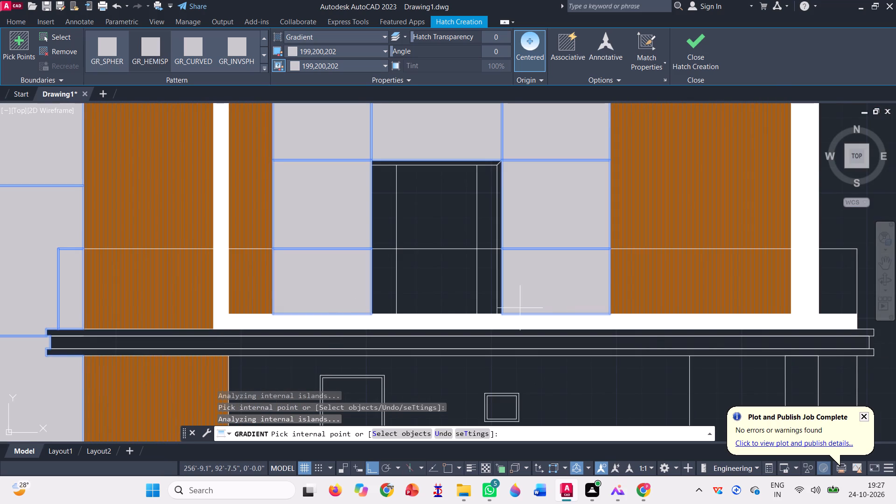
{"action": "scroll", "coordinate": [513, 301], "scroll_direction": "down", "scroll_amount": 2}
{"action": "left_click", "coordinate": [692, 53]}
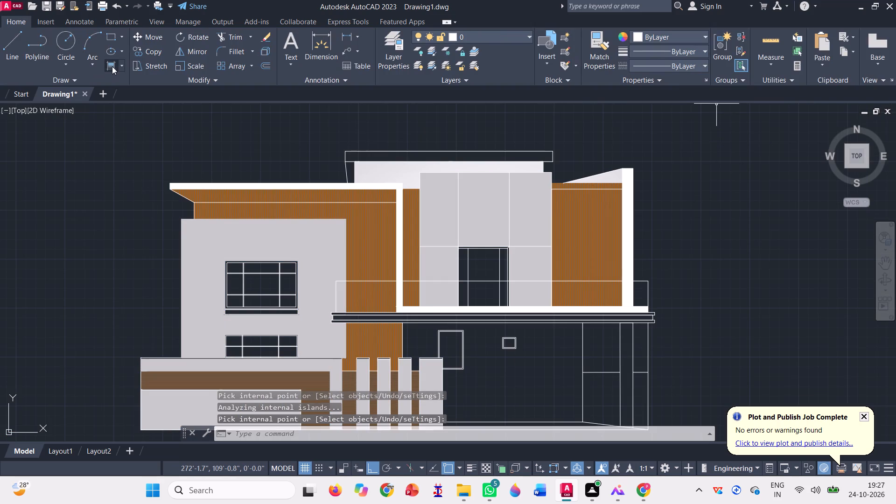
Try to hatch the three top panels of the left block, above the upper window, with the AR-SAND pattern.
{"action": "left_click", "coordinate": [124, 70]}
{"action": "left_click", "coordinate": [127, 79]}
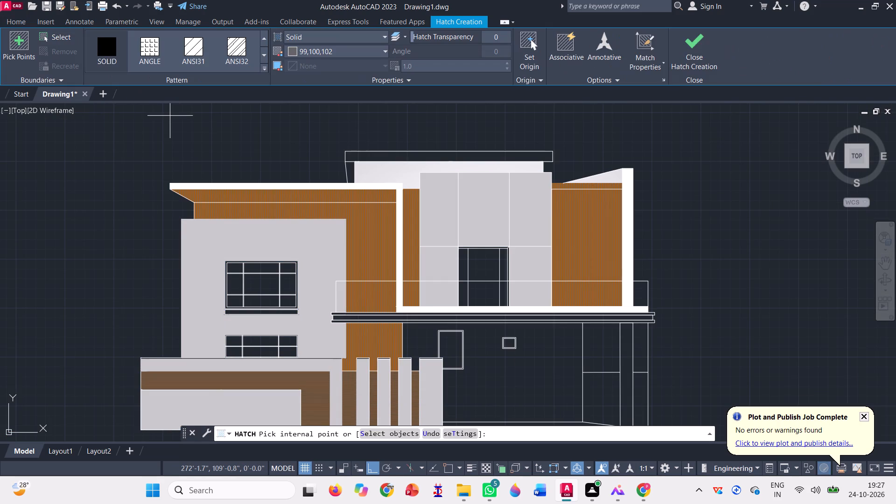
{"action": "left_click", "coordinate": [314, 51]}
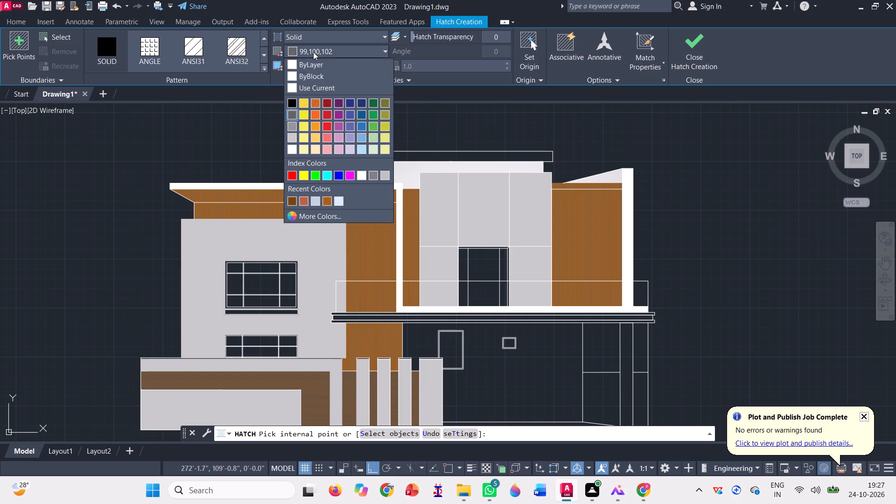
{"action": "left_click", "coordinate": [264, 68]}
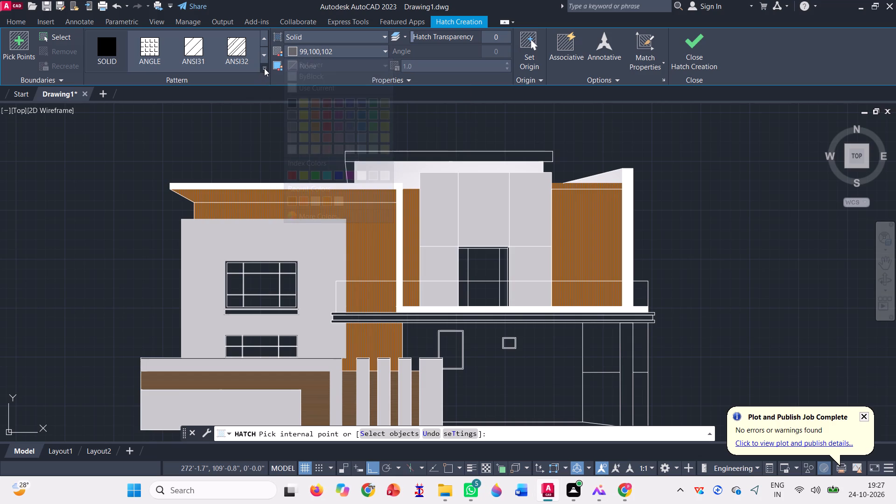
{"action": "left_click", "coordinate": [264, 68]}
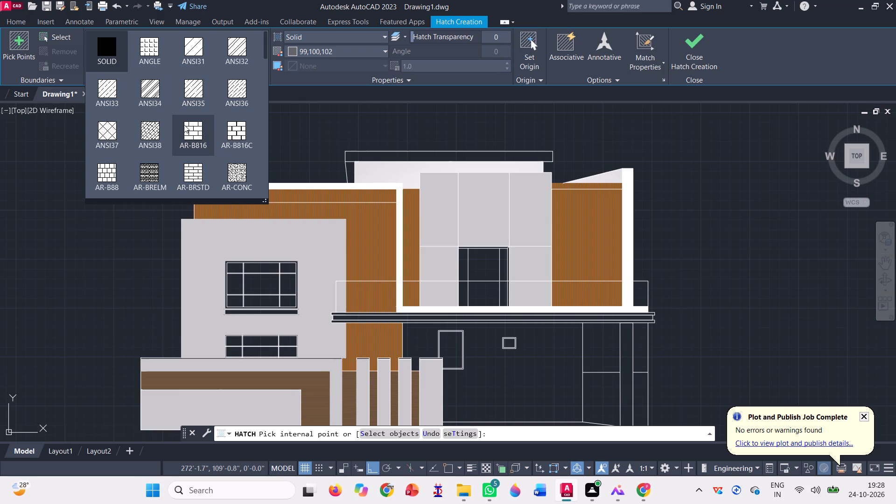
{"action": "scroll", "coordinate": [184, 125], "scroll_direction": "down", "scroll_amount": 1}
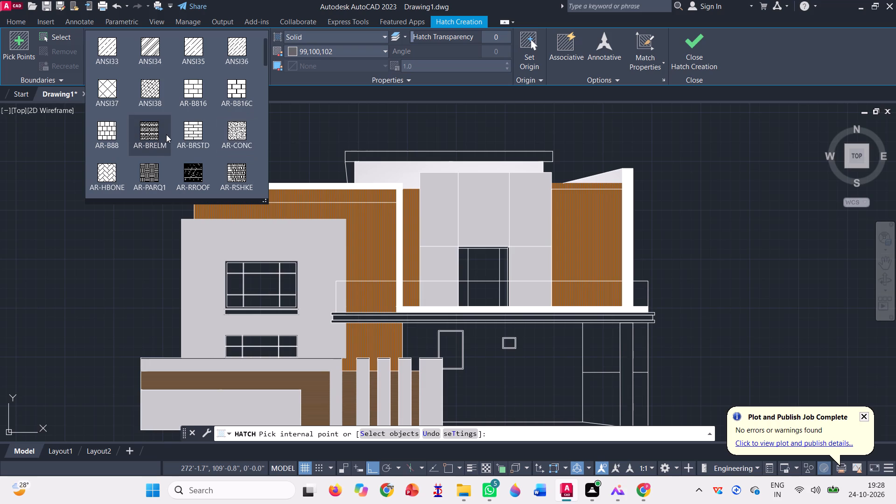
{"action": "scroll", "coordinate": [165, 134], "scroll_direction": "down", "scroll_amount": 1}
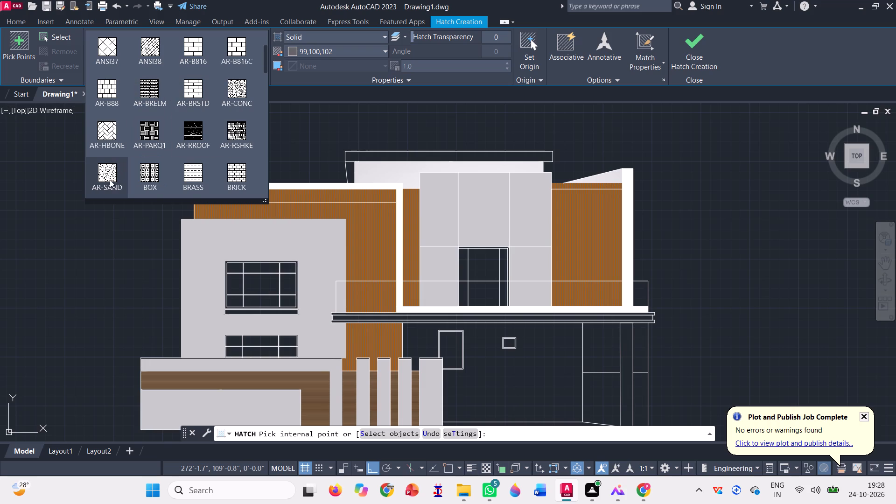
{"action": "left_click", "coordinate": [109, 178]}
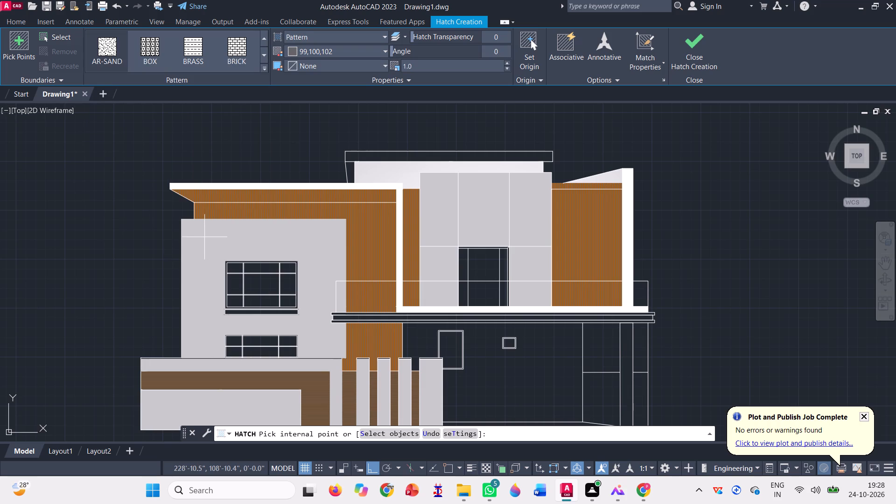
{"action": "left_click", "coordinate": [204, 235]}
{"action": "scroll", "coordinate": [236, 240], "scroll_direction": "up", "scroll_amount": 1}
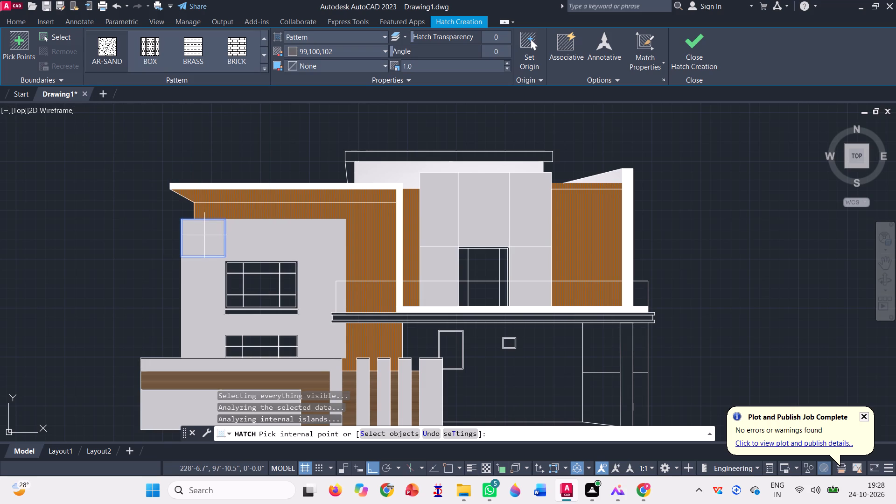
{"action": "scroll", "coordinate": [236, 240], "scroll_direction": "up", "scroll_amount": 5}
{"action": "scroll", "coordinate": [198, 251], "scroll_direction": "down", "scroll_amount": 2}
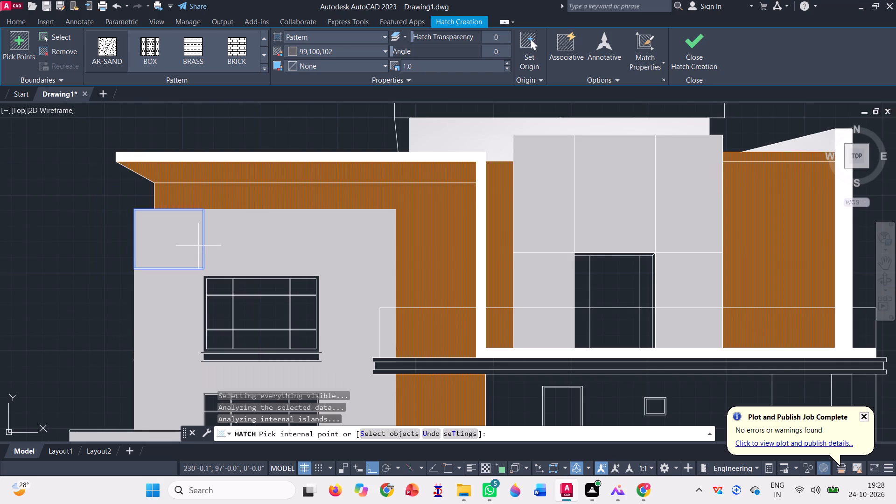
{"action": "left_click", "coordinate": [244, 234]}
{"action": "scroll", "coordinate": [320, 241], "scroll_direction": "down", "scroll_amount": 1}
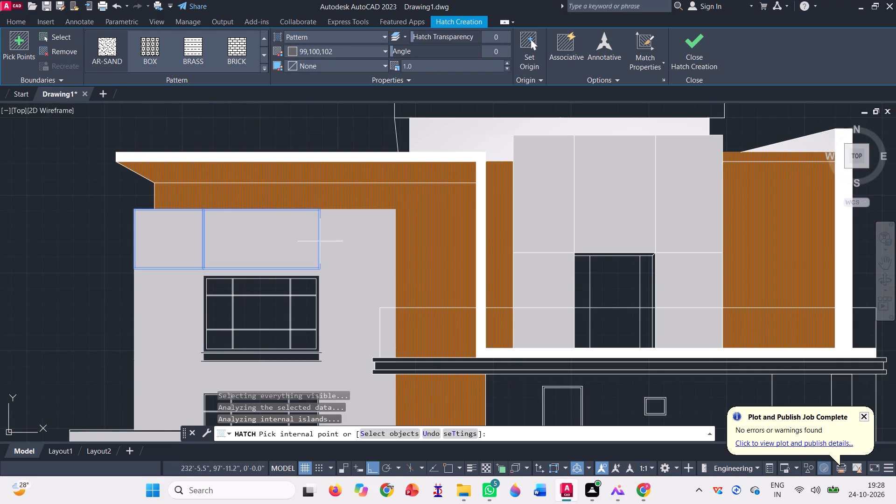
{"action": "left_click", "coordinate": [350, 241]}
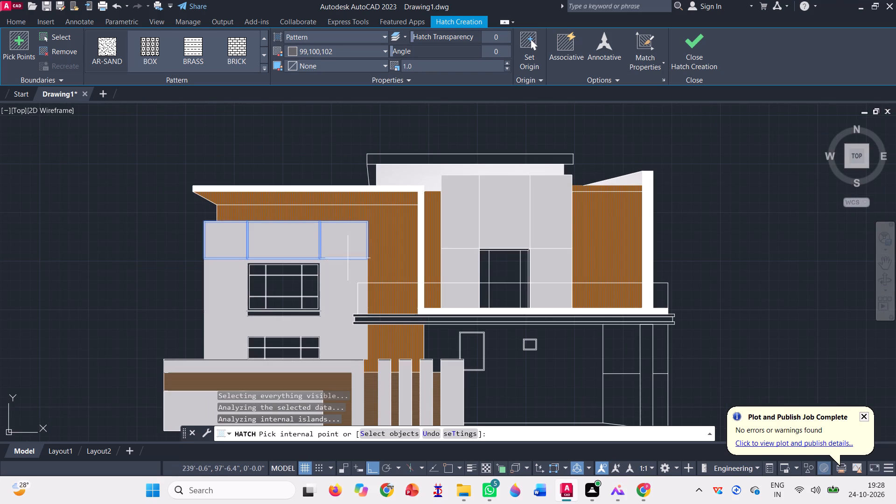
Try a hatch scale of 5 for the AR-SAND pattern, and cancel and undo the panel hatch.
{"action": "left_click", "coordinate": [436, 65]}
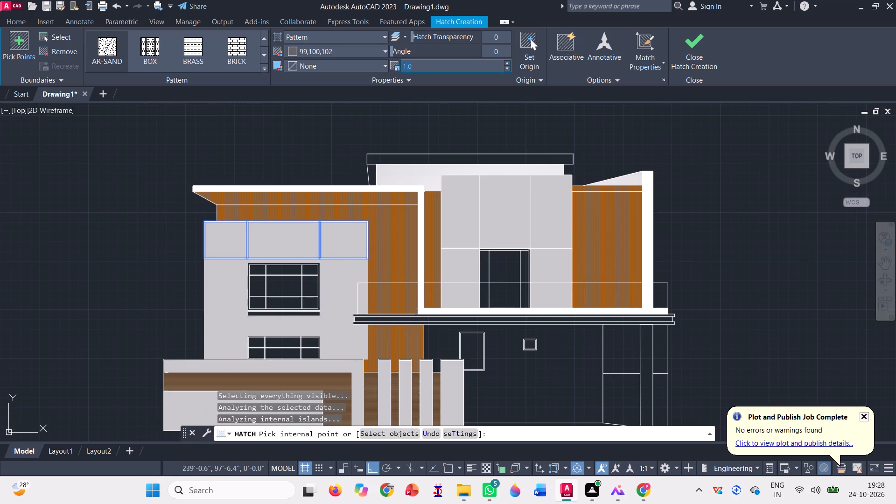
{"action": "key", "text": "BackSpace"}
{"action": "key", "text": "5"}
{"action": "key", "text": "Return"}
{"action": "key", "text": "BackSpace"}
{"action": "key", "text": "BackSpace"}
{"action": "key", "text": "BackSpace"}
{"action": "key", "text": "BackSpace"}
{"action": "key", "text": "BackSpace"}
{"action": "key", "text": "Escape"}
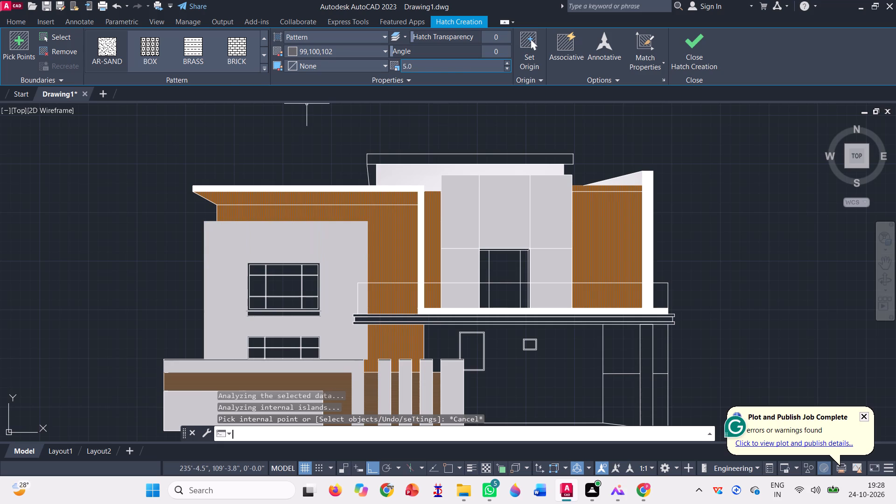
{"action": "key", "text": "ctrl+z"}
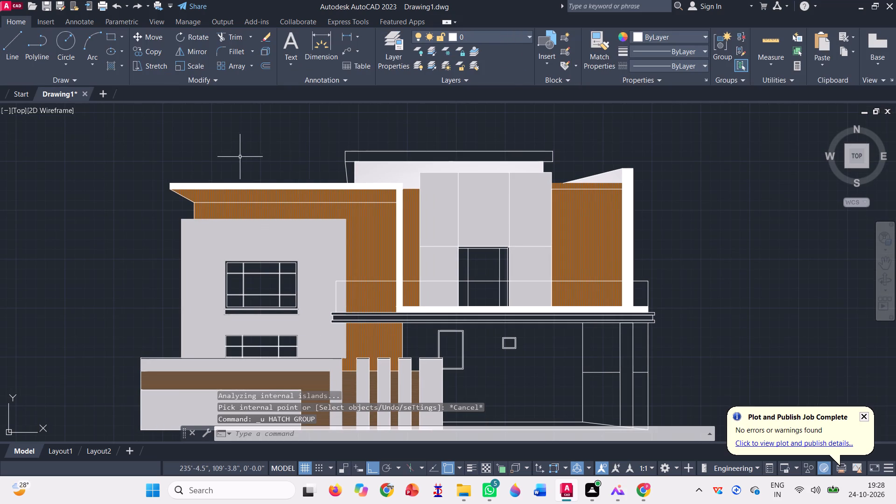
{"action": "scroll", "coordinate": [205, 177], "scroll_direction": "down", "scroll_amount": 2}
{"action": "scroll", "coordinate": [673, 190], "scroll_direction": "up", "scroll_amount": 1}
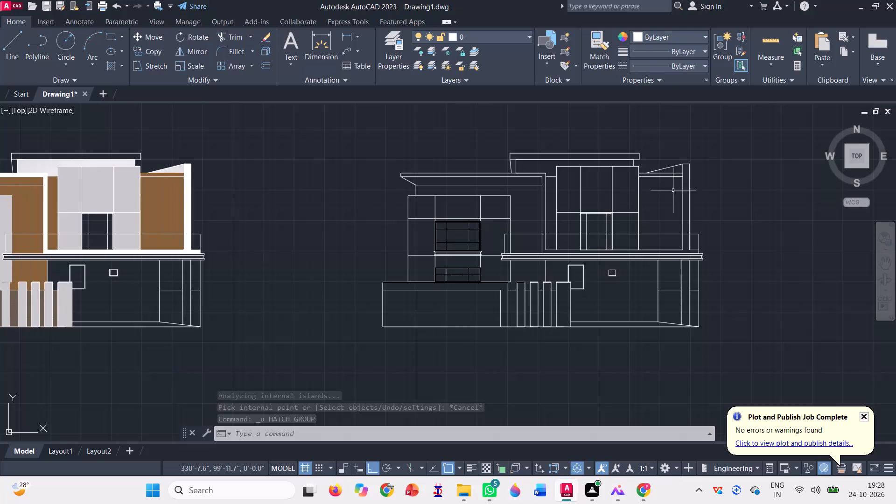
Start a hatch with the AR-SAND pattern and pick the upper-left wall panel above the window in the unfilled elevation.
{"action": "scroll", "coordinate": [703, 198], "scroll_direction": "down", "scroll_amount": 2}
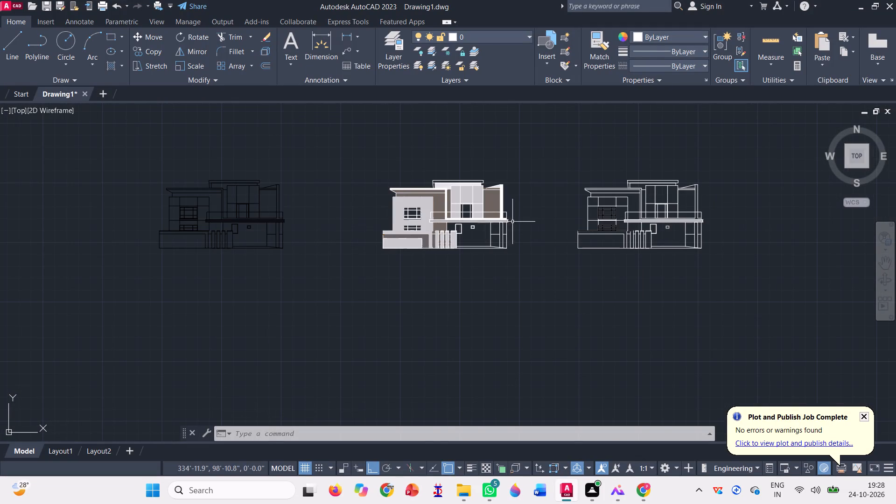
{"action": "scroll", "coordinate": [733, 218], "scroll_direction": "up", "scroll_amount": 2}
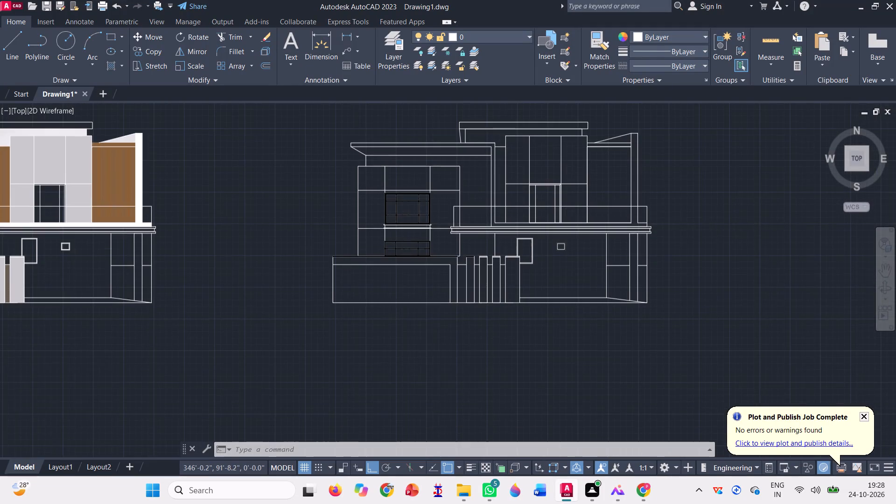
{"action": "left_click", "coordinate": [113, 66]}
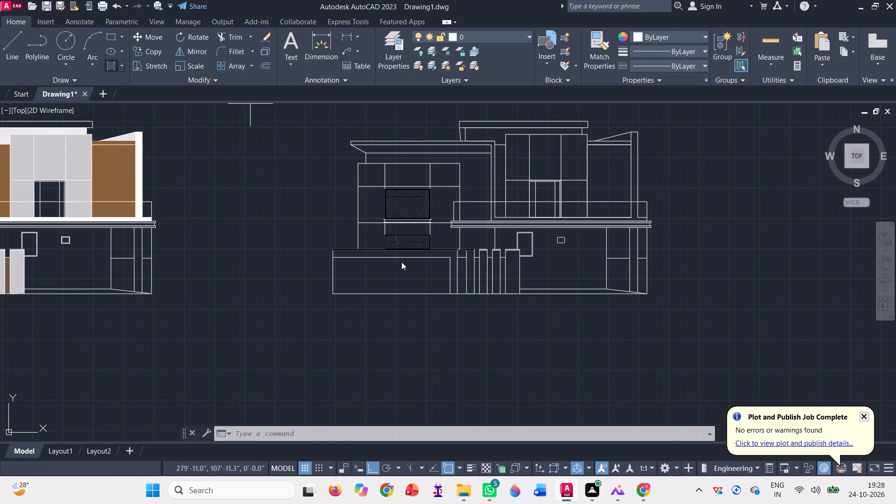
{"action": "scroll", "coordinate": [394, 161], "scroll_direction": "up", "scroll_amount": 2}
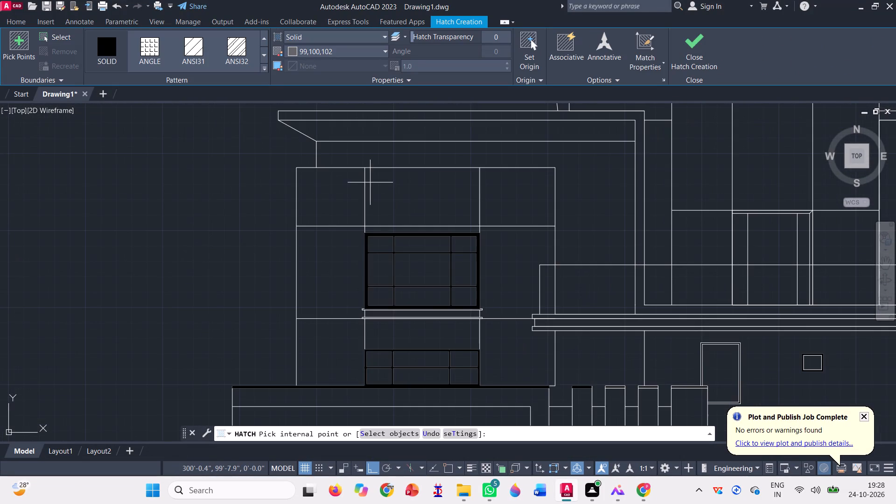
{"action": "left_click", "coordinate": [262, 70]}
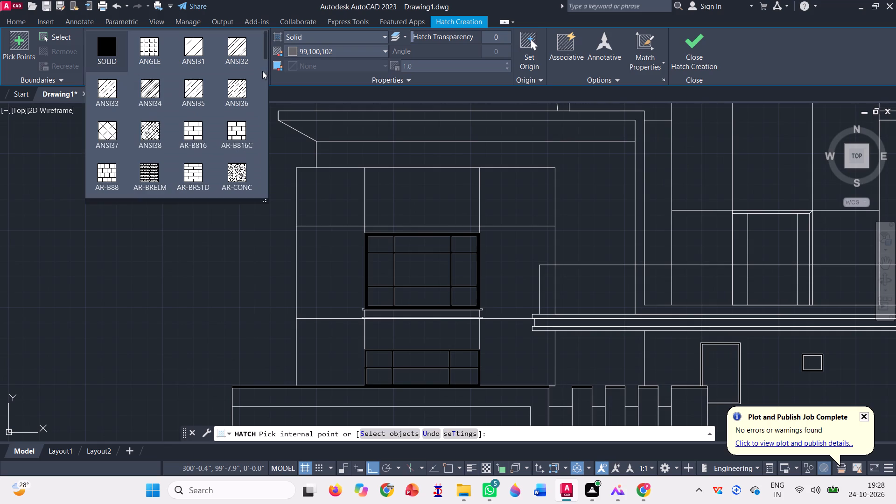
{"action": "scroll", "coordinate": [171, 140], "scroll_direction": "down", "scroll_amount": 1}
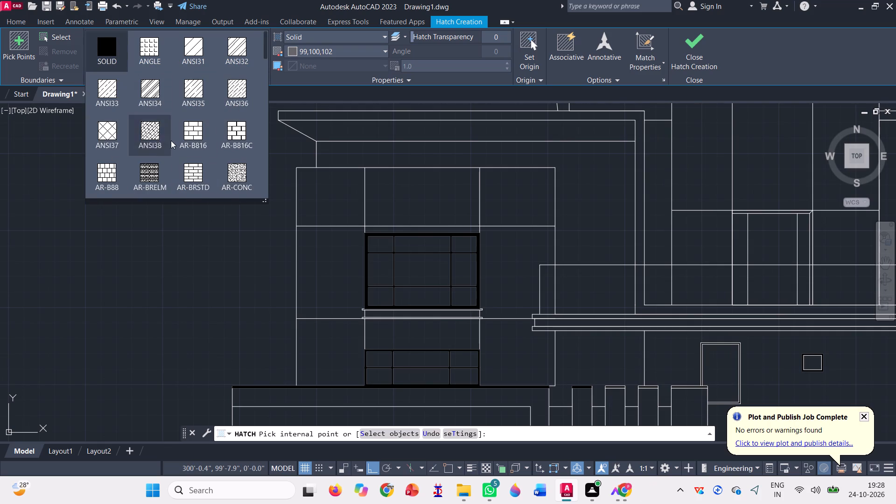
{"action": "scroll", "coordinate": [193, 149], "scroll_direction": "down", "scroll_amount": 1}
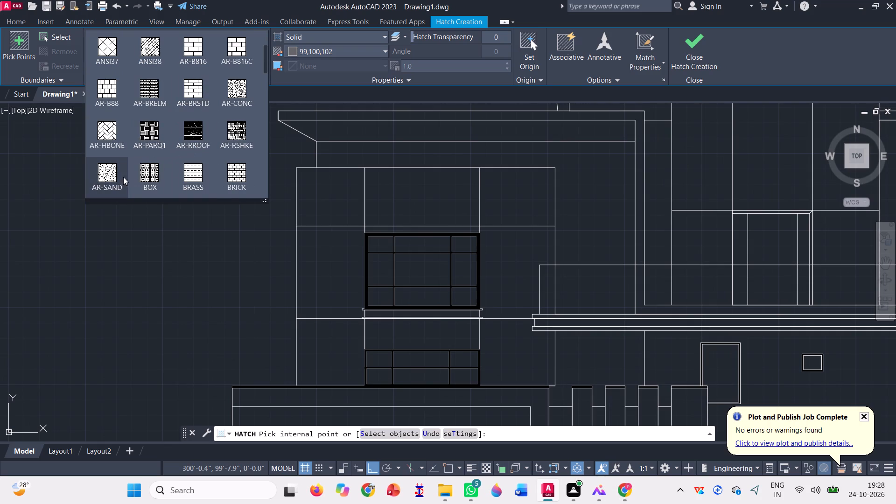
{"action": "left_click", "coordinate": [106, 173]}
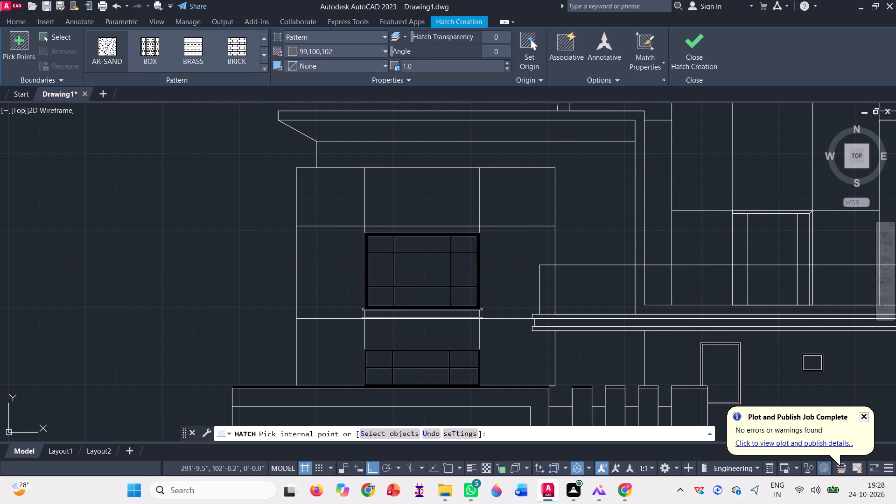
{"action": "left_click", "coordinate": [330, 193]}
{"action": "scroll", "coordinate": [433, 184], "scroll_direction": "up", "scroll_amount": 3}
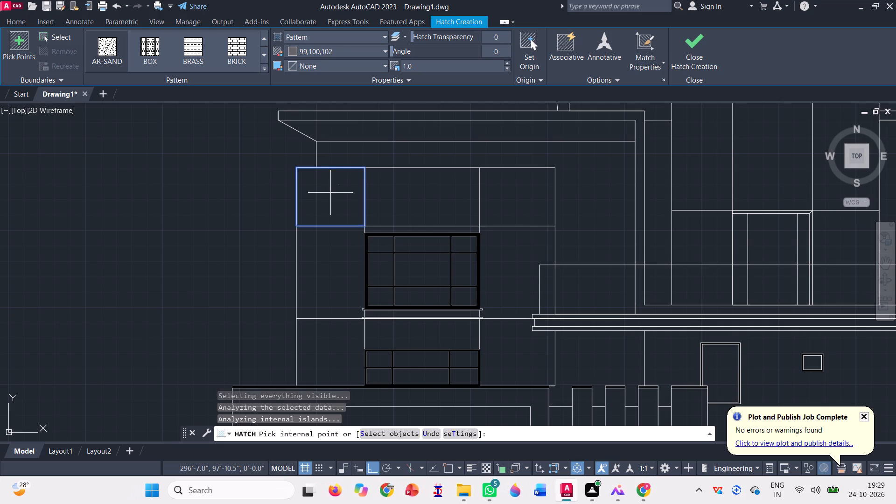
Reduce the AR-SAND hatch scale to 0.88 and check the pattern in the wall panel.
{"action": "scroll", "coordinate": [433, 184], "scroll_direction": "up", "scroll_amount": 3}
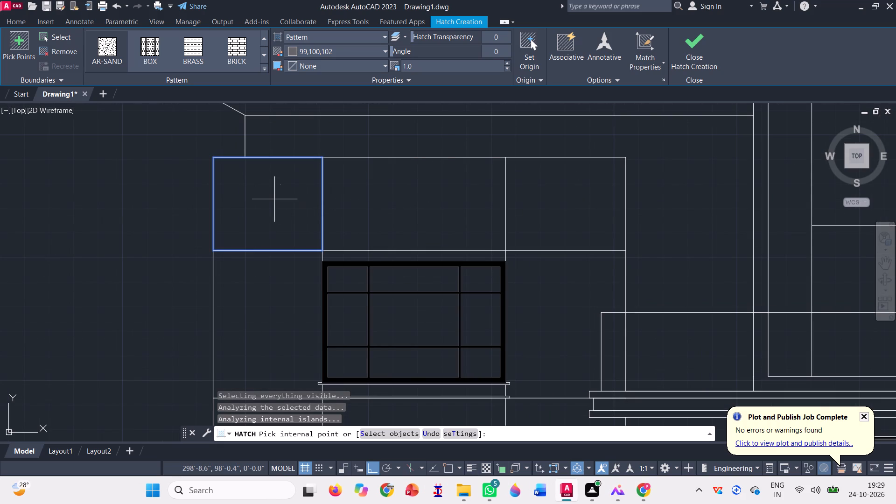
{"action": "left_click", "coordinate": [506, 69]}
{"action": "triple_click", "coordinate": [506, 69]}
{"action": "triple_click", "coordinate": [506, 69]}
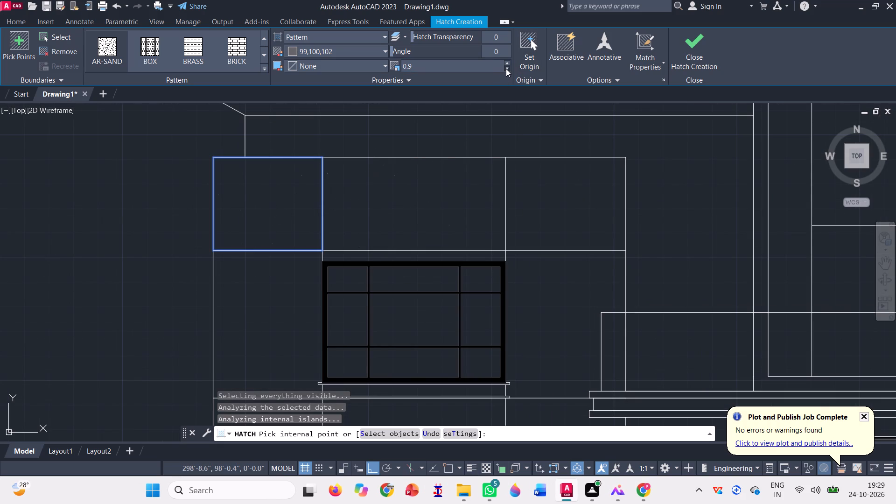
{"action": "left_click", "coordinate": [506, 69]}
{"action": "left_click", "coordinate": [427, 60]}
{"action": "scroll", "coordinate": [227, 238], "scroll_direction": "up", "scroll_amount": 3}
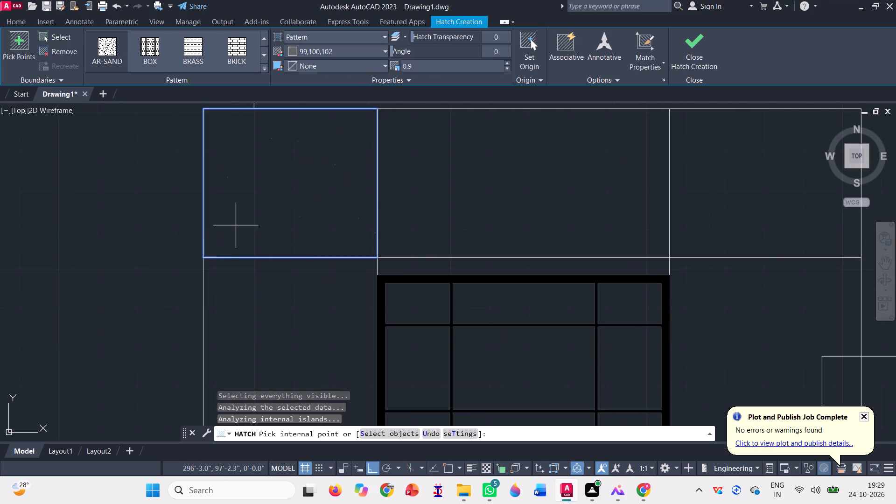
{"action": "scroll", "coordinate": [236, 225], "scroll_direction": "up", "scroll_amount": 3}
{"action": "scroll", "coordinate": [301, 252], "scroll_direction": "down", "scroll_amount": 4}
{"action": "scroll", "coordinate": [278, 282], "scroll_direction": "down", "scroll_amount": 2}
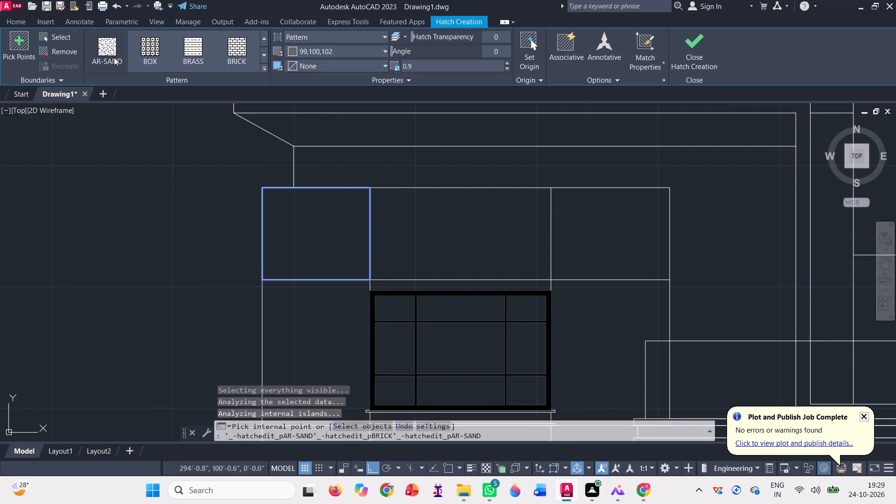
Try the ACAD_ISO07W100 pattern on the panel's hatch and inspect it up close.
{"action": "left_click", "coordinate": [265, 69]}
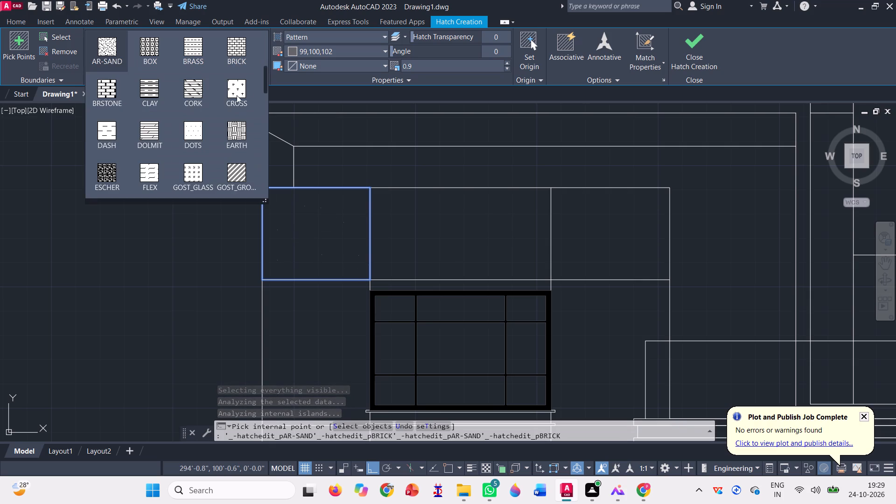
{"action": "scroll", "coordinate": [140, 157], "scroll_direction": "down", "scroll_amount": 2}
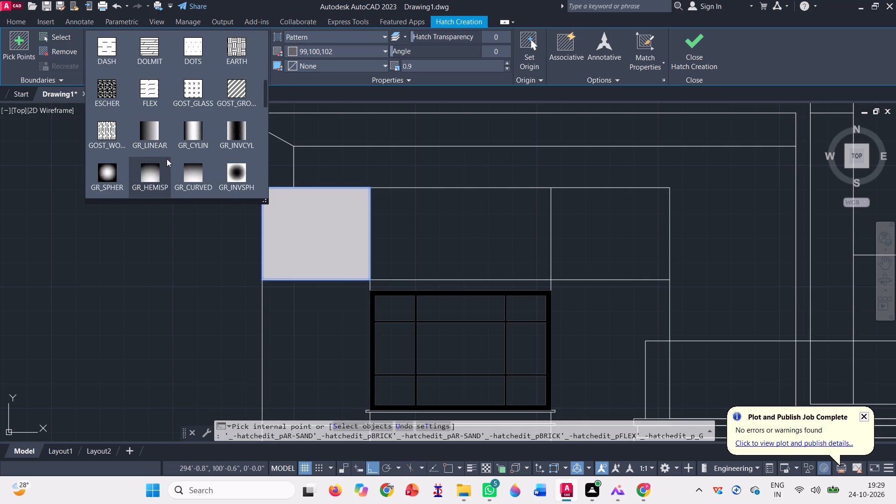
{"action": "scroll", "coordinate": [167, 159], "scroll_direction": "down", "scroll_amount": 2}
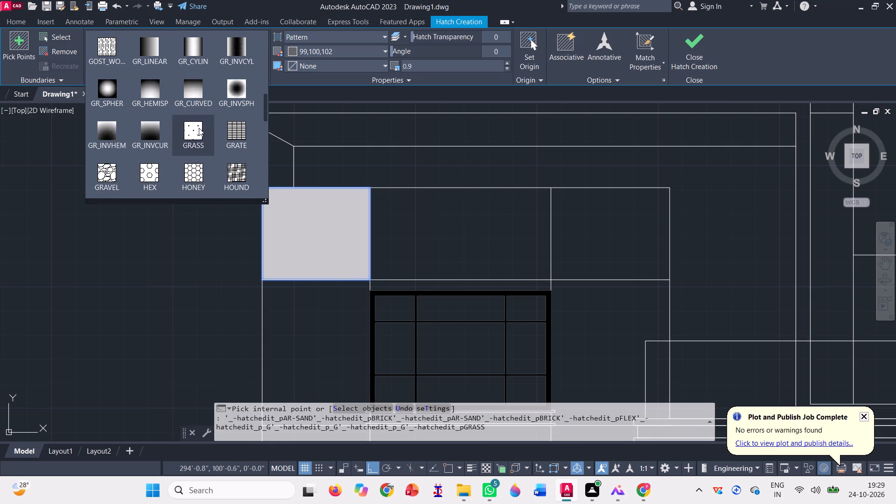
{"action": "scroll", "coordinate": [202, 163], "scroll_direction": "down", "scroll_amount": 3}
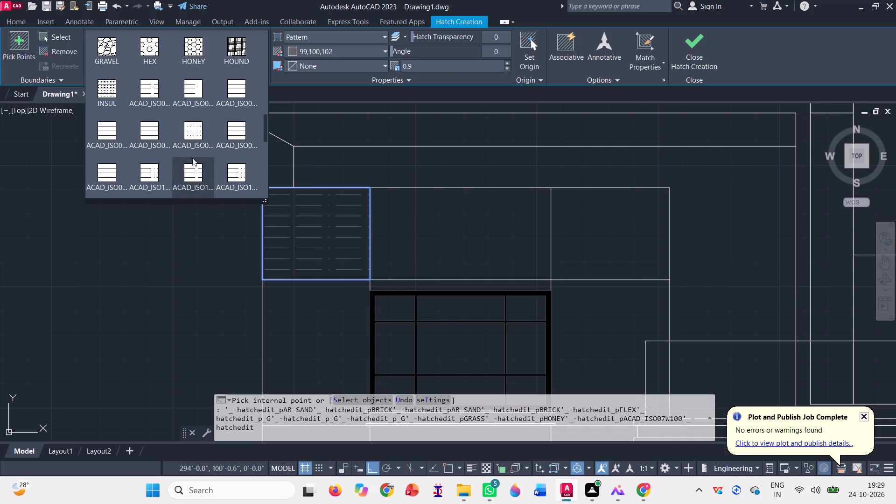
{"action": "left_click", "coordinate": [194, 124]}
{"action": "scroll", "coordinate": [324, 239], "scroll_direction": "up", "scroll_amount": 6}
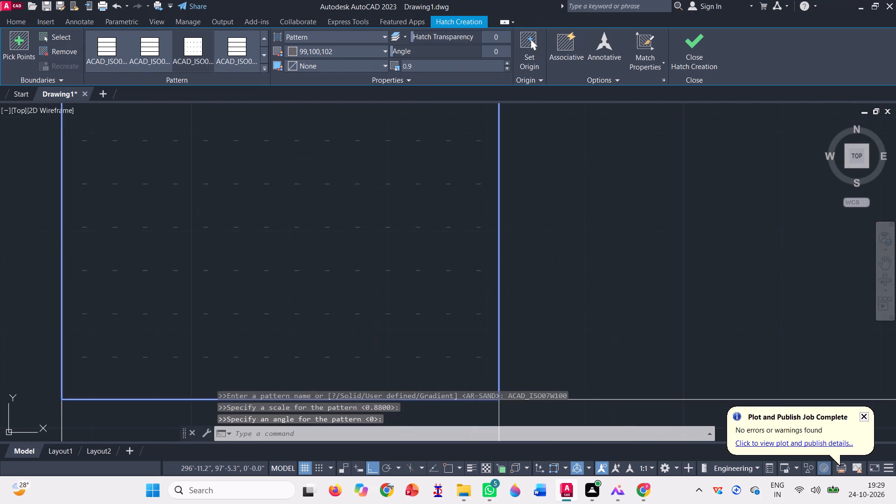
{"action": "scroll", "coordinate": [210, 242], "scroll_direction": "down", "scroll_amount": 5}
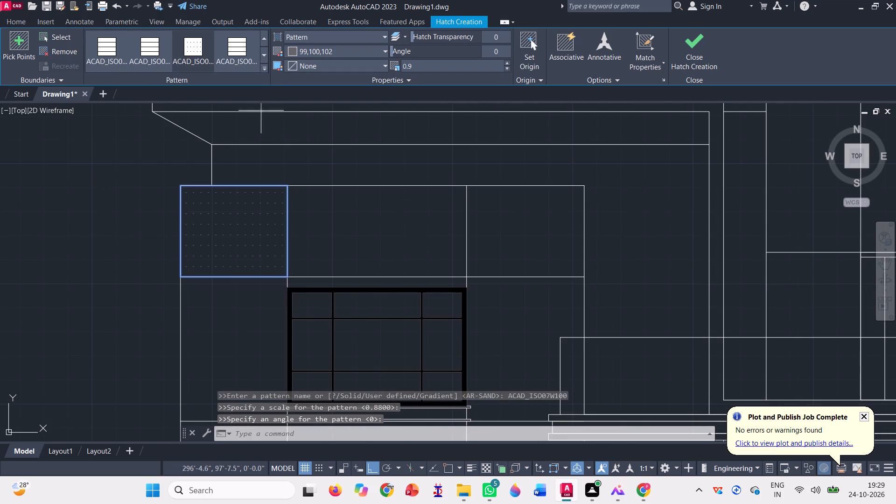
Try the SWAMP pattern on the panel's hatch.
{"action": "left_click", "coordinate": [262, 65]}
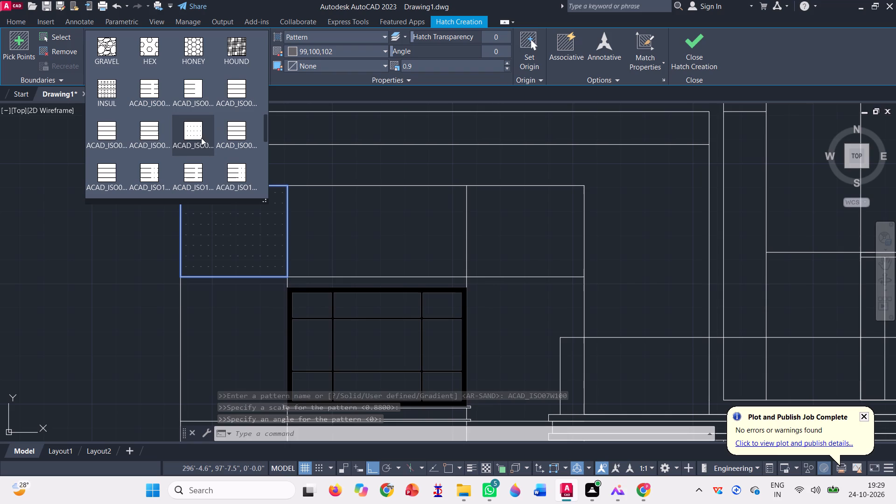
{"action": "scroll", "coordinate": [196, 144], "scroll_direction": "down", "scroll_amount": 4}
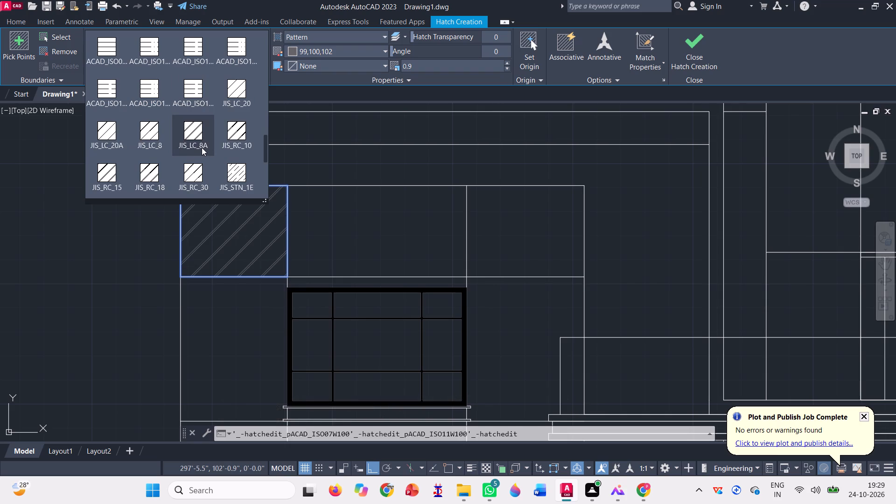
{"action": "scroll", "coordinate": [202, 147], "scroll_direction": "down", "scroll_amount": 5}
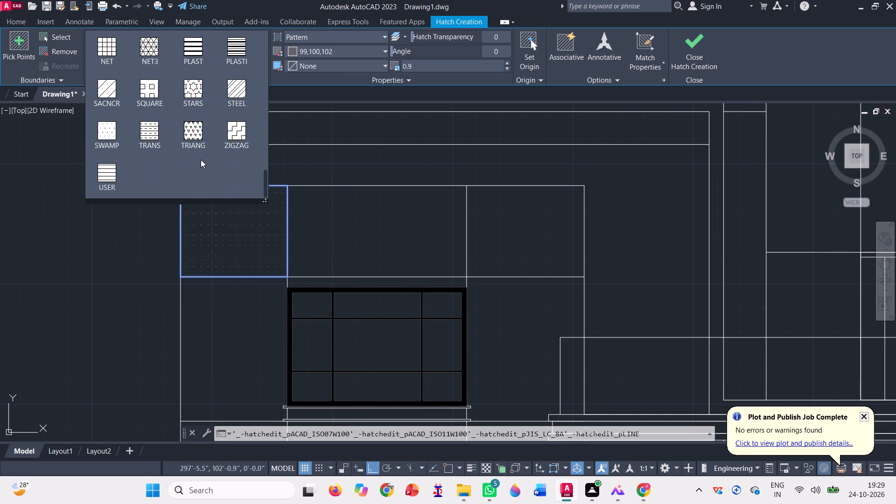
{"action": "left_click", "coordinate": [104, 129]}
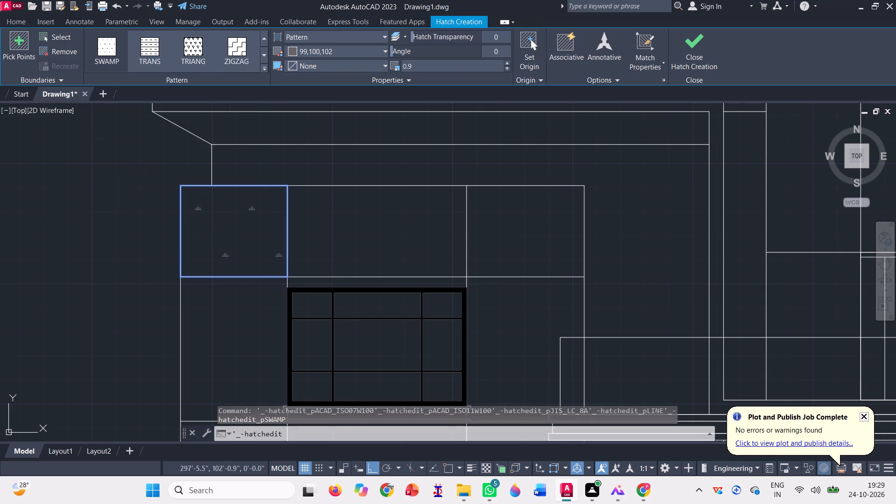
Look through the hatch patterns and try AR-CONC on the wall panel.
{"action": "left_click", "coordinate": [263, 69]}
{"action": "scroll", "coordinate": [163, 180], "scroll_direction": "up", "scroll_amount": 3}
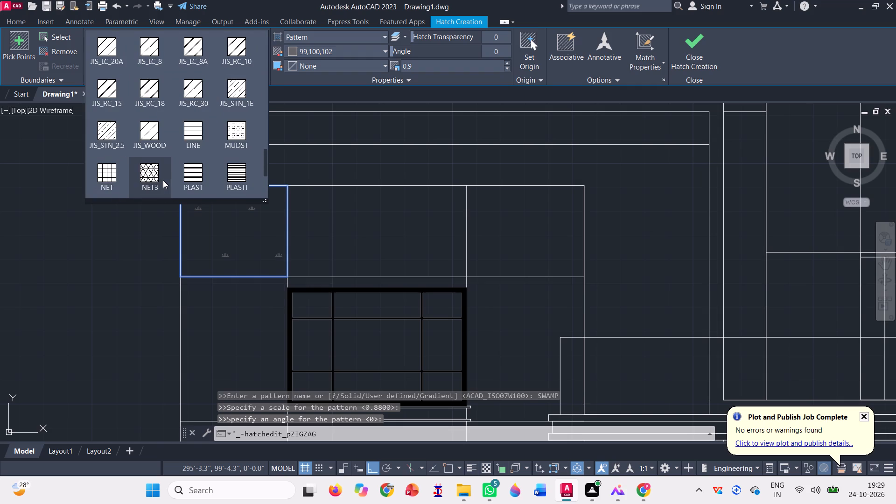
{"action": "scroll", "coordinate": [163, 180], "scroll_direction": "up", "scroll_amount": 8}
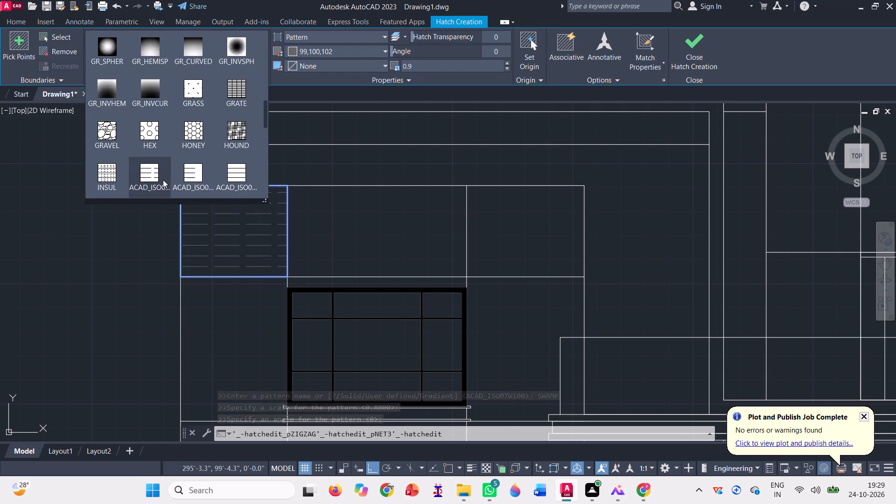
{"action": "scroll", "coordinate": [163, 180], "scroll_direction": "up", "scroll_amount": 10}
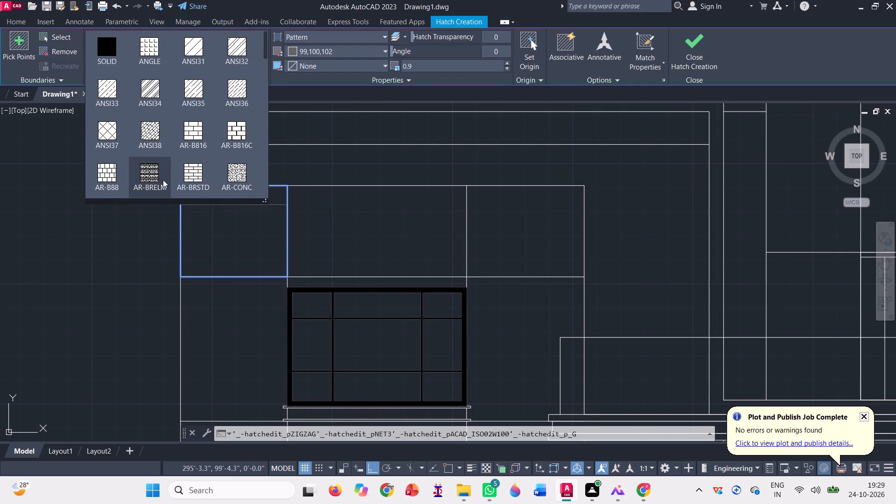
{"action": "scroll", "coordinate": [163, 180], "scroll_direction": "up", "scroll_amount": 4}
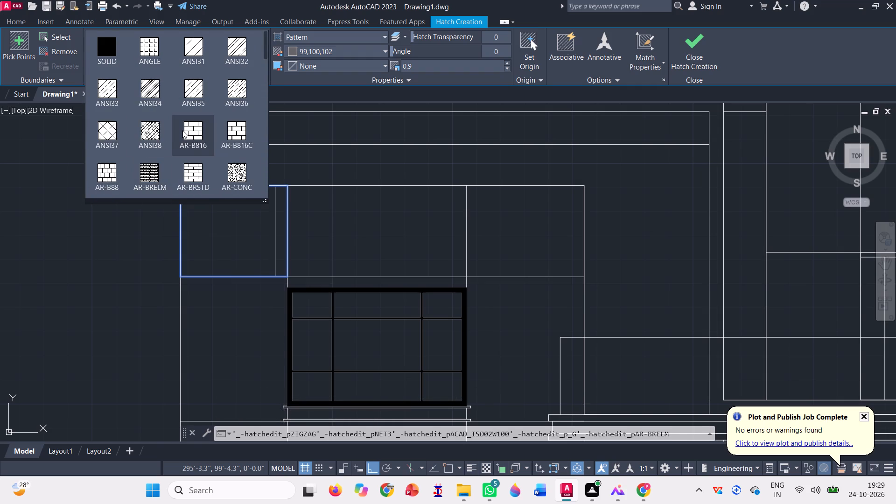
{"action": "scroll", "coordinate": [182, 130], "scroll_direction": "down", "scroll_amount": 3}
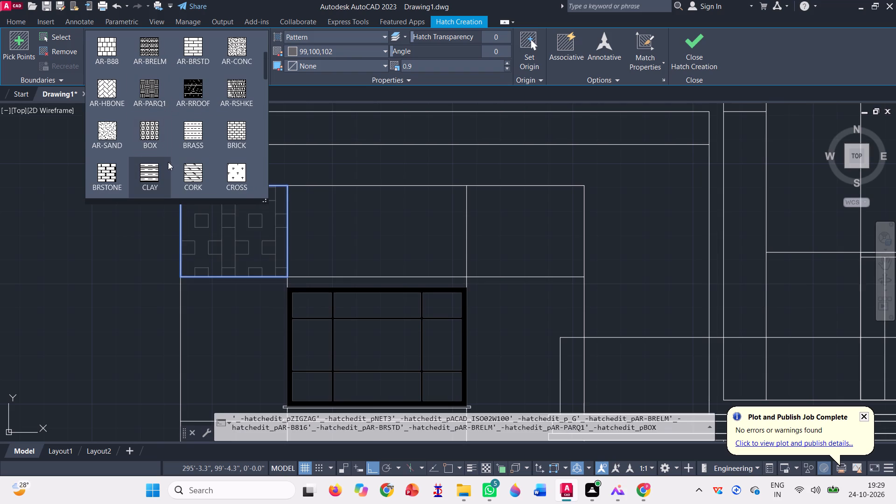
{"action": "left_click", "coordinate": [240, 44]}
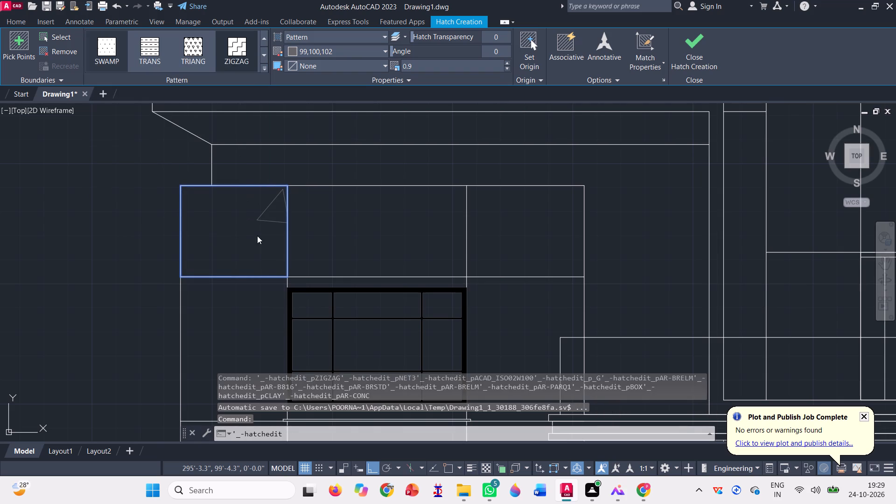
Switch the panel's hatch pattern back to AR-SAND and set its scale to 0.01.
{"action": "left_click", "coordinate": [266, 68]}
{"action": "left_click", "coordinate": [105, 131]}
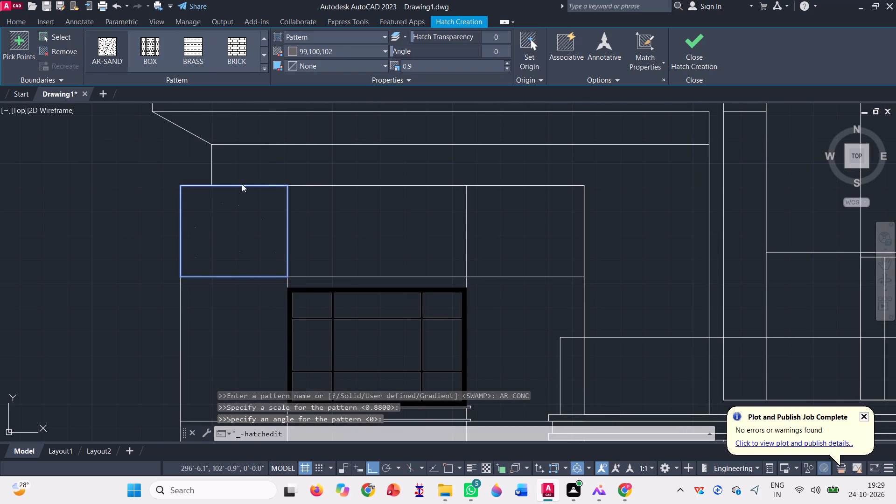
{"action": "scroll", "coordinate": [207, 256], "scroll_direction": "up", "scroll_amount": 2}
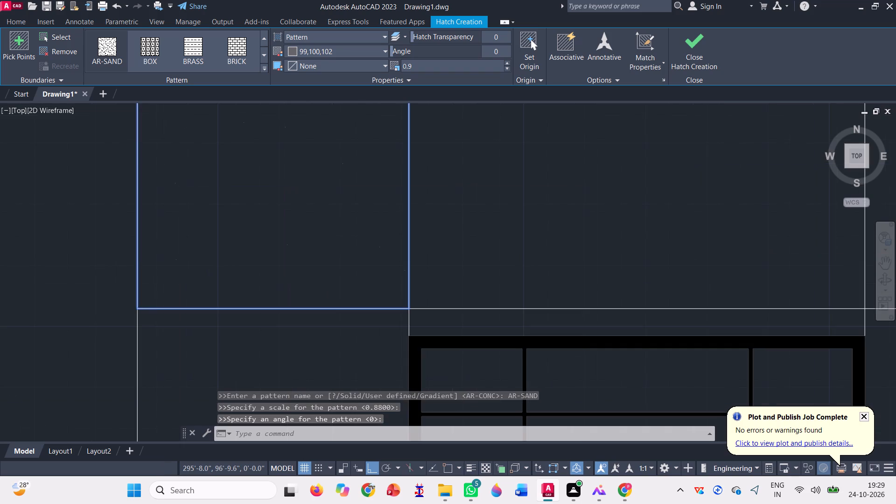
{"action": "scroll", "coordinate": [210, 249], "scroll_direction": "down", "scroll_amount": 2}
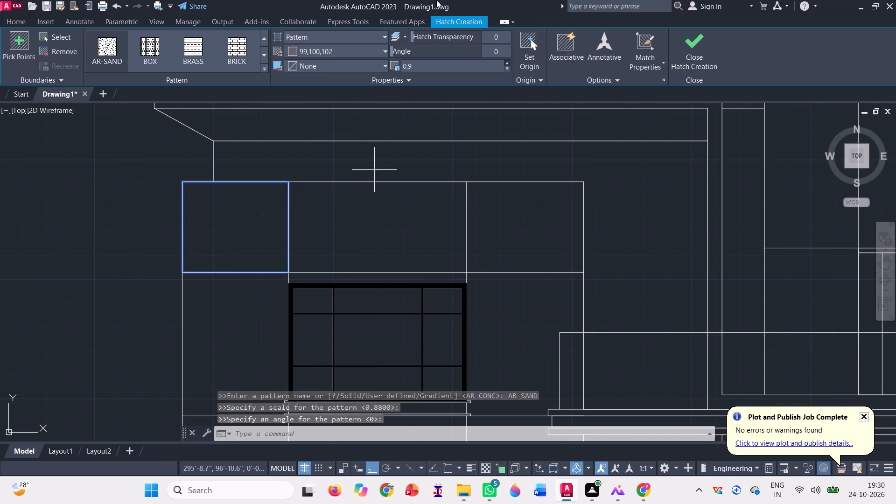
{"action": "left_click", "coordinate": [422, 66]}
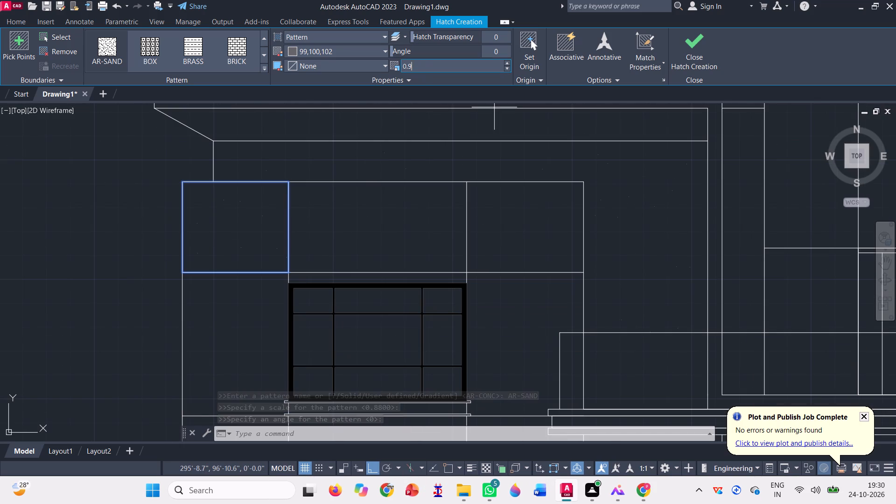
{"action": "key", "text": "BackSpace"}
{"action": "type", "text": "0.01"}
{"action": "key", "text": "Return"}
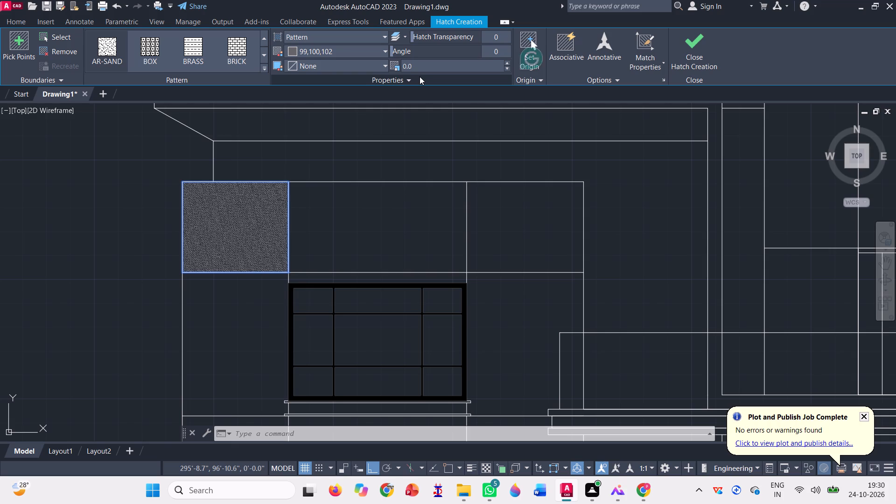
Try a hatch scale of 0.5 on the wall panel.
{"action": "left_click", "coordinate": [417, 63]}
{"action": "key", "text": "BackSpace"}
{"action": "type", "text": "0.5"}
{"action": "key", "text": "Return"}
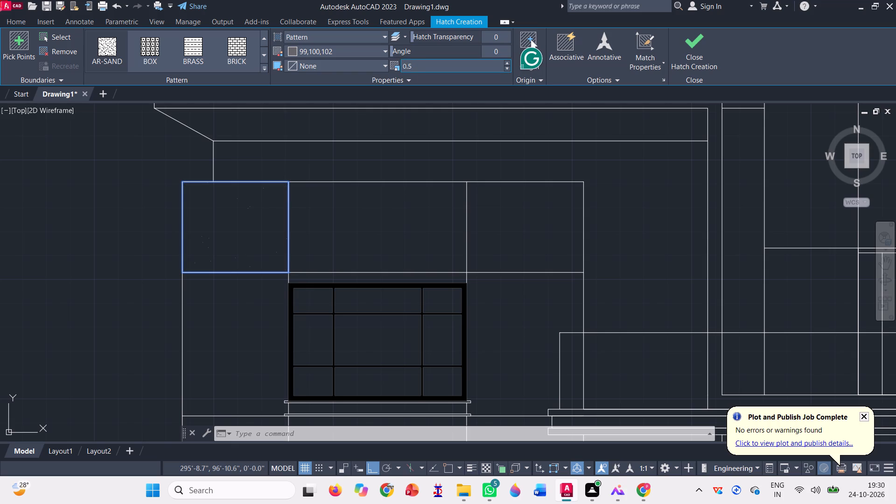
Set the AR-SAND hatch scale back to 0.01.
{"action": "left_click", "coordinate": [417, 63]}
{"action": "key", "text": "BackSpace"}
{"action": "type", "text": "0.0"}
{"action": "key", "text": "1"}
{"action": "key", "text": "Return"}
Extend the AR-SAND hatch to the middle and right panels of the wall's top row, above the upper window.
{"action": "left_click", "coordinate": [329, 217]}
{"action": "left_click", "coordinate": [590, 207]}
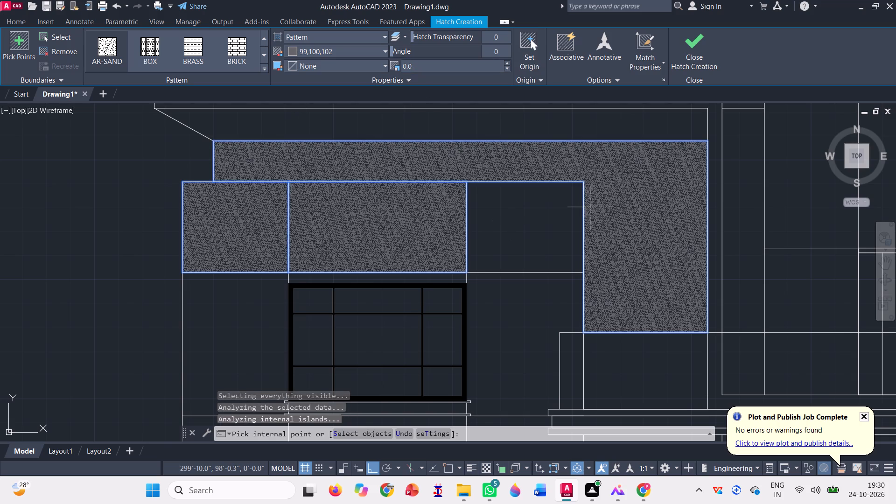
{"action": "key", "text": "ctrl+z"}
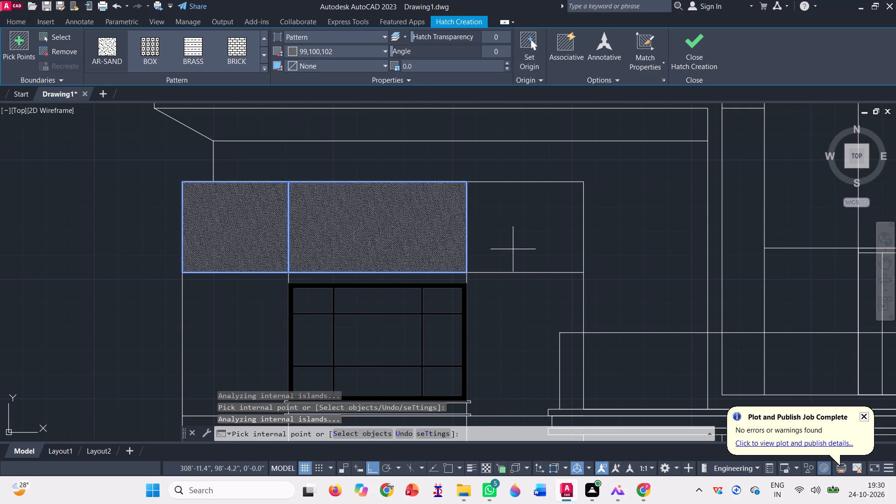
{"action": "left_click", "coordinate": [513, 242]}
Add the narrow strip above the upper window and the wall area to the window's right to the hatch.
{"action": "scroll", "coordinate": [416, 287], "scroll_direction": "up", "scroll_amount": 3}
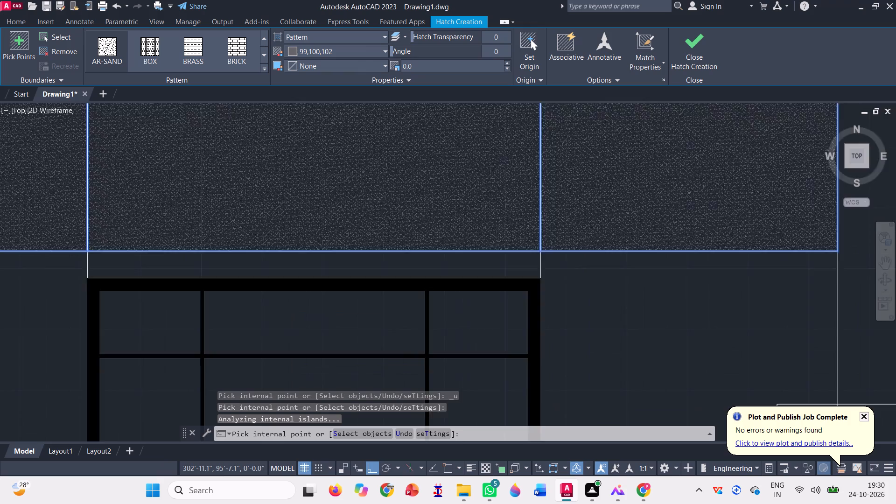
{"action": "scroll", "coordinate": [415, 287], "scroll_direction": "up", "scroll_amount": 2}
{"action": "left_click", "coordinate": [321, 183]}
{"action": "scroll", "coordinate": [354, 215], "scroll_direction": "down", "scroll_amount": 6}
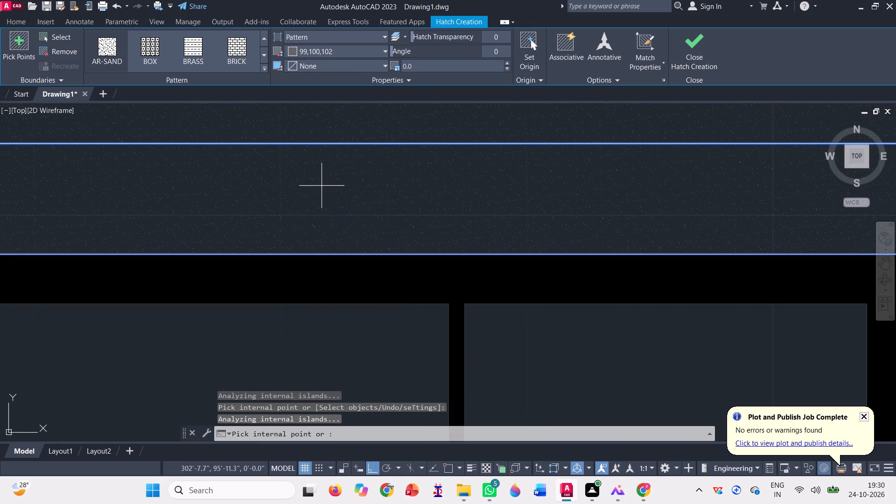
{"action": "scroll", "coordinate": [358, 203], "scroll_direction": "down", "scroll_amount": 5}
{"action": "left_click", "coordinate": [569, 248]}
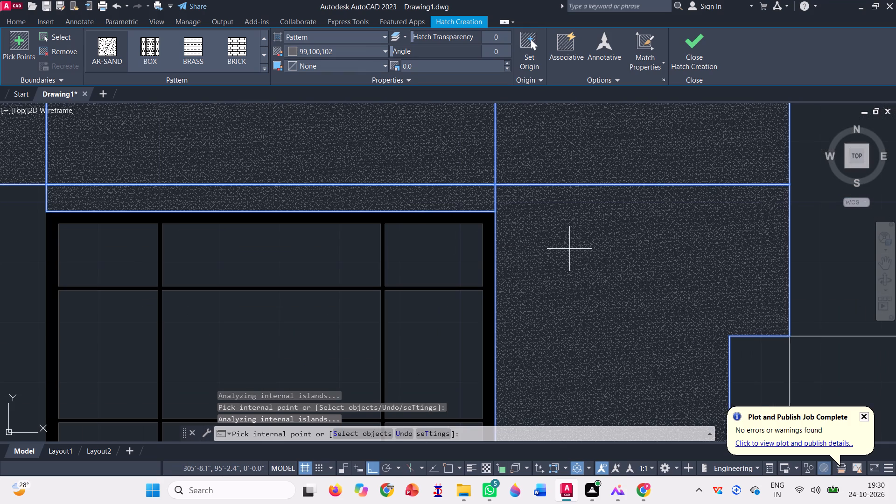
Add the narrow strip behind the balcony railing's end and the wall area left of the upper window to the hatch.
{"action": "scroll", "coordinate": [504, 213], "scroll_direction": "down", "scroll_amount": 5}
{"action": "scroll", "coordinate": [571, 261], "scroll_direction": "up", "scroll_amount": 3}
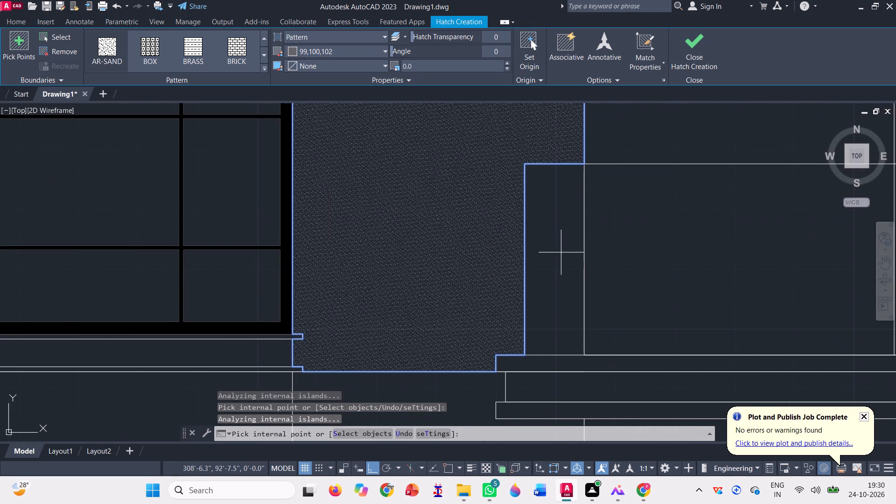
{"action": "left_click", "coordinate": [558, 248]}
{"action": "scroll", "coordinate": [563, 256], "scroll_direction": "down", "scroll_amount": 4}
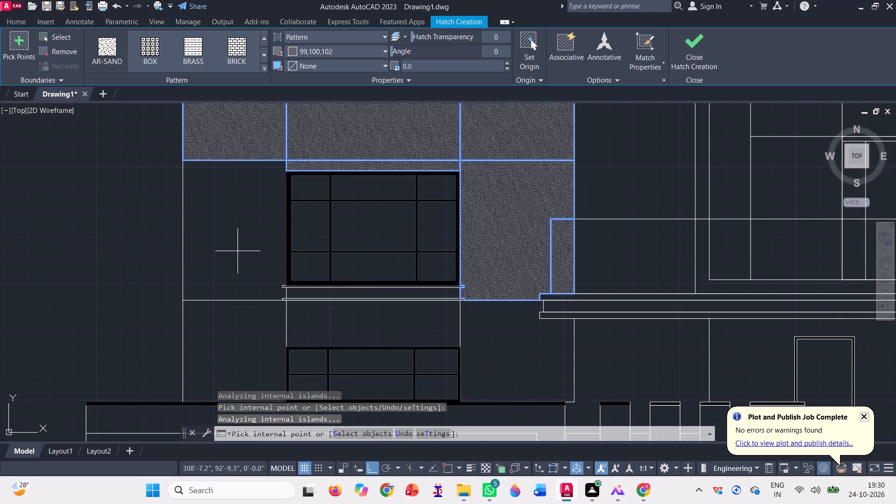
{"action": "left_click", "coordinate": [228, 233]}
Hatch the lower wall areas on both sides of the lower window and the area directly above it.
{"action": "scroll", "coordinate": [310, 180], "scroll_direction": "down", "scroll_amount": 2}
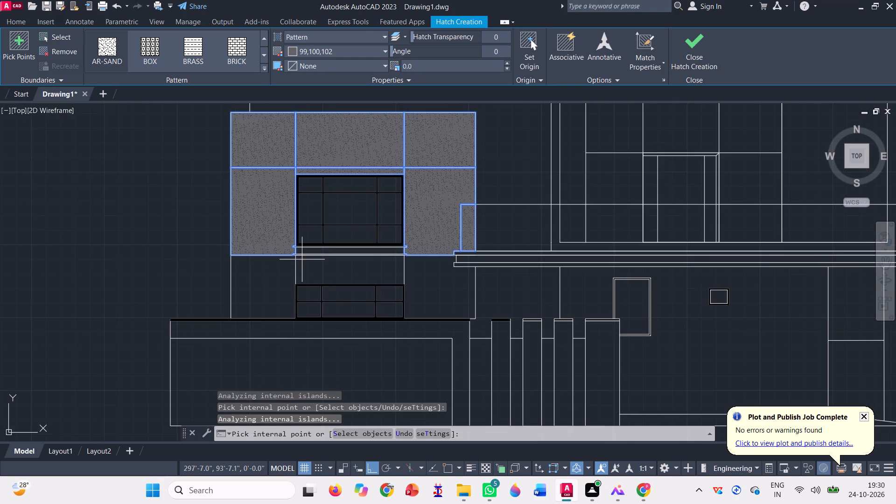
{"action": "left_click", "coordinate": [273, 277]}
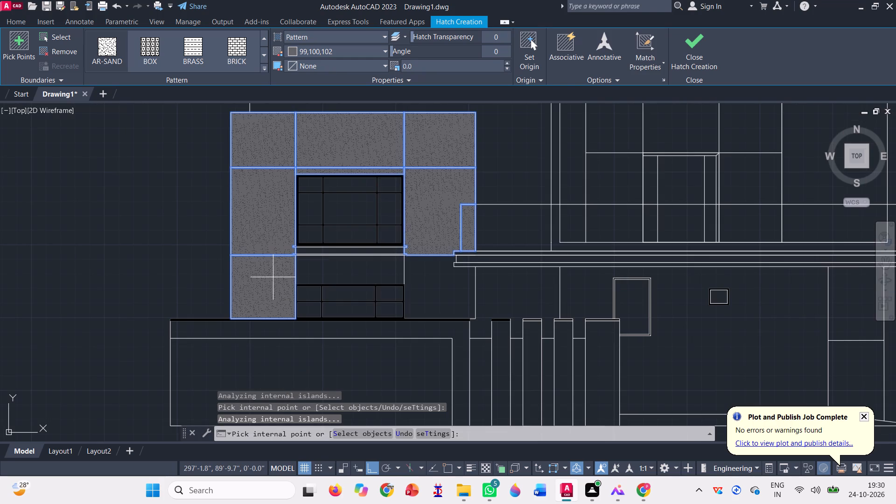
{"action": "left_click", "coordinate": [444, 286]}
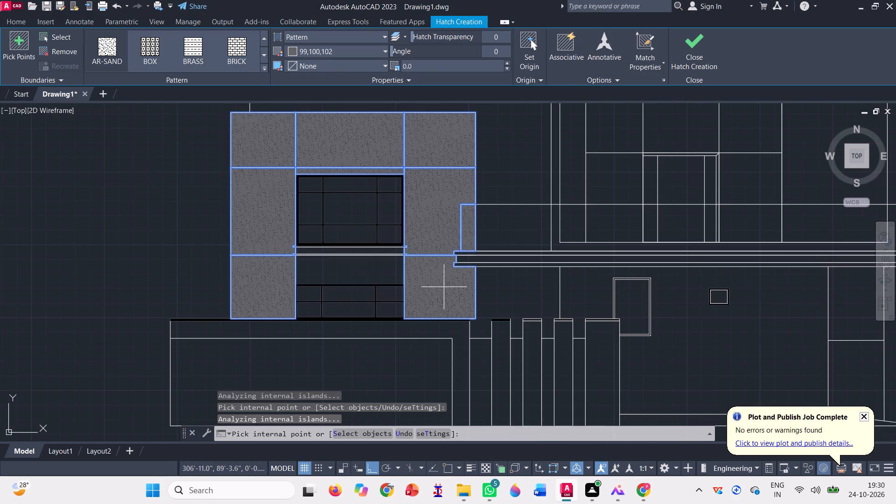
{"action": "scroll", "coordinate": [365, 262], "scroll_direction": "up", "scroll_amount": 3}
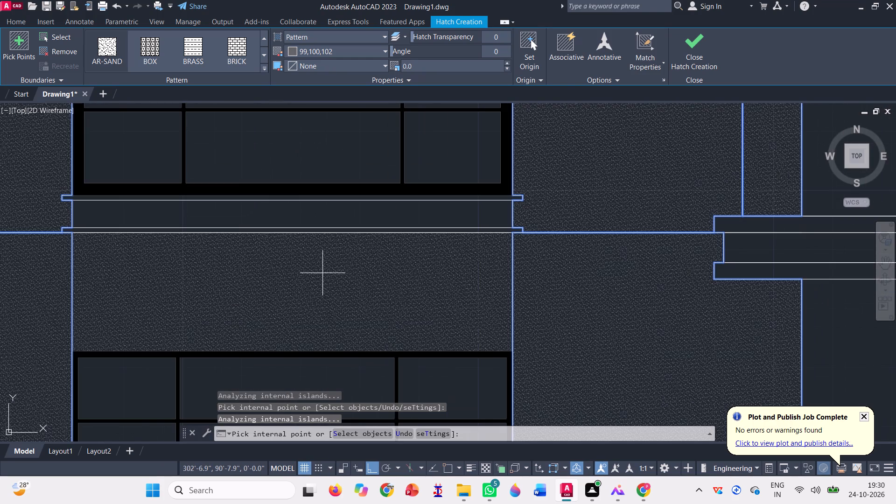
{"action": "left_click", "coordinate": [322, 273]}
Add the four vertical pillars beside the boundary wall to the AR-SAND hatch.
{"action": "scroll", "coordinate": [328, 273], "scroll_direction": "down", "scroll_amount": 4}
{"action": "scroll", "coordinate": [328, 232], "scroll_direction": "down", "scroll_amount": 4}
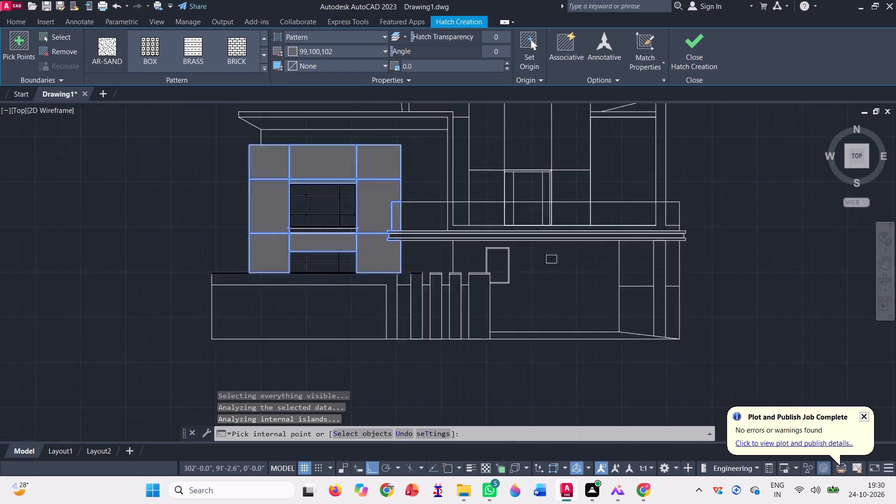
{"action": "scroll", "coordinate": [315, 221], "scroll_direction": "down", "scroll_amount": 2}
{"action": "scroll", "coordinate": [312, 238], "scroll_direction": "up", "scroll_amount": 4}
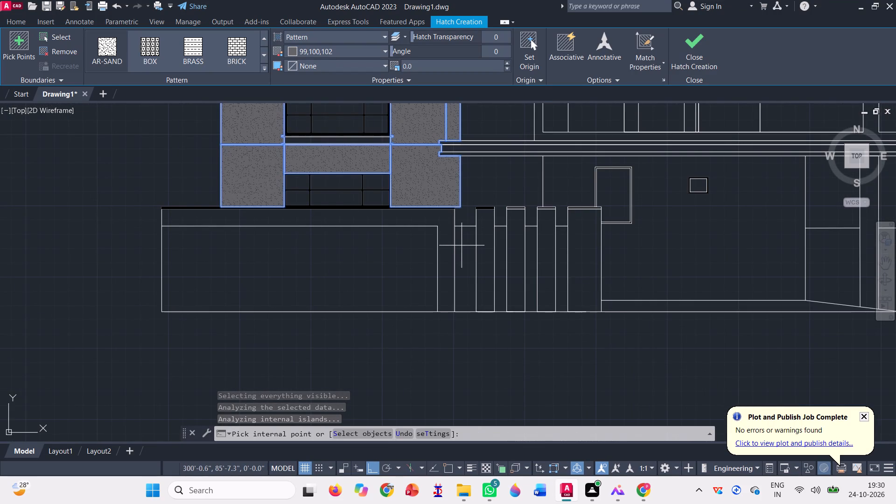
{"action": "left_click", "coordinate": [488, 240]}
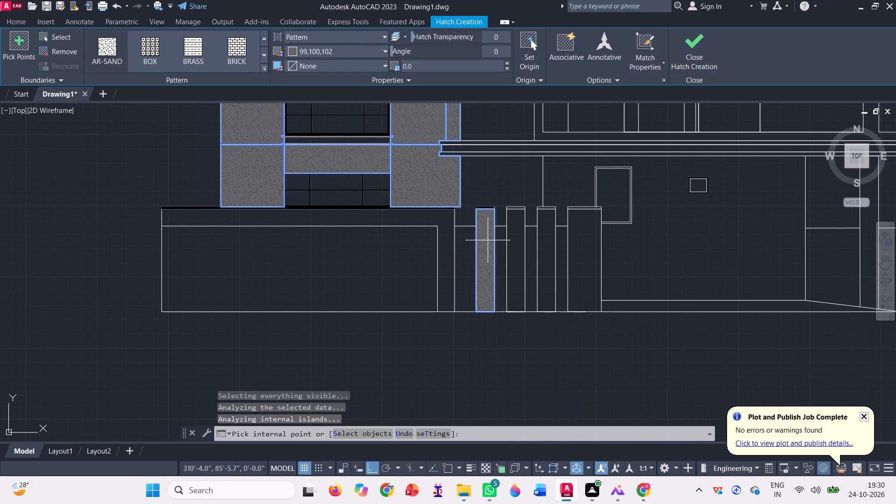
{"action": "left_click", "coordinate": [516, 246]}
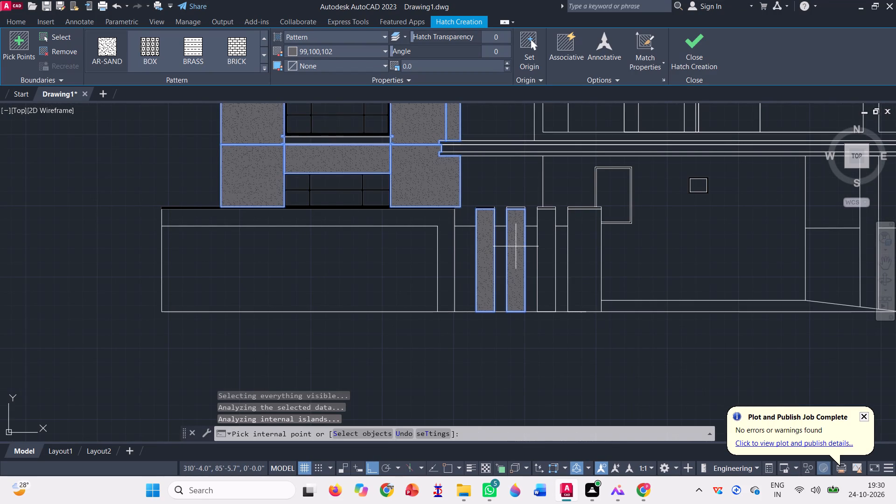
{"action": "left_click", "coordinate": [549, 245]}
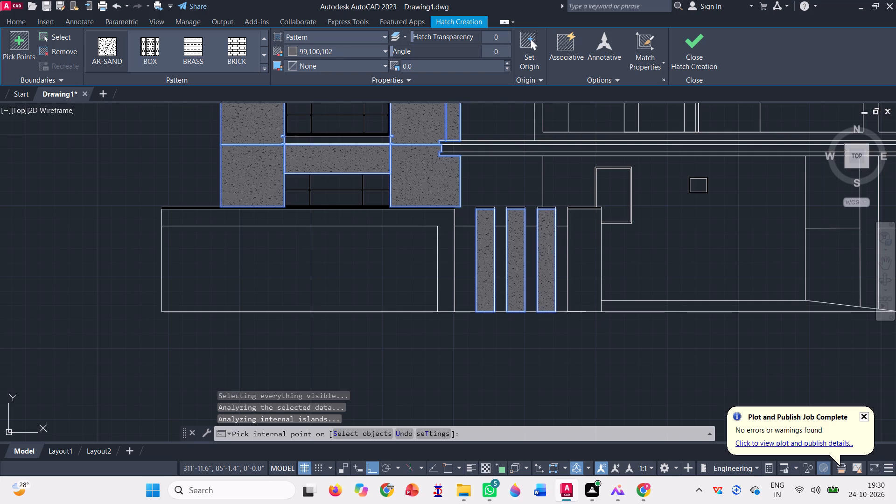
{"action": "left_click", "coordinate": [580, 260]}
Add the L-shaped band along the boundary wall's top and right end to the hatch.
{"action": "scroll", "coordinate": [539, 340], "scroll_direction": "down", "scroll_amount": 1}
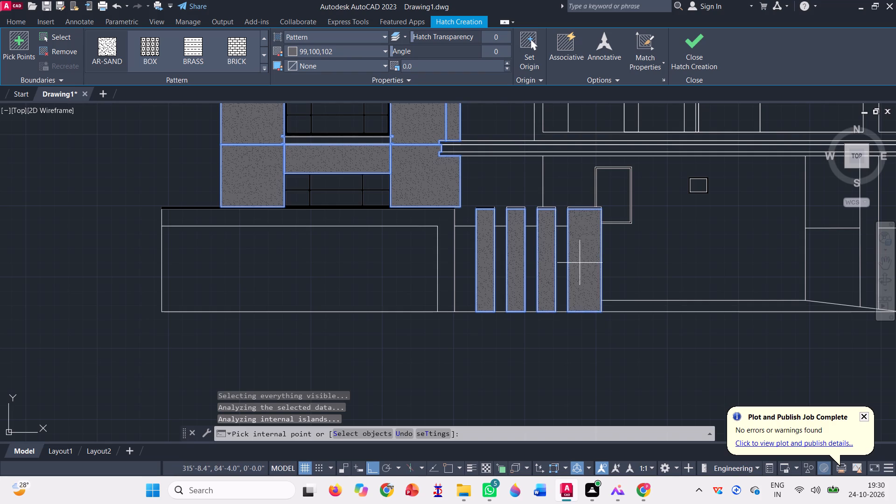
{"action": "scroll", "coordinate": [539, 340], "scroll_direction": "down", "scroll_amount": 3}
{"action": "scroll", "coordinate": [521, 320], "scroll_direction": "up", "scroll_amount": 4}
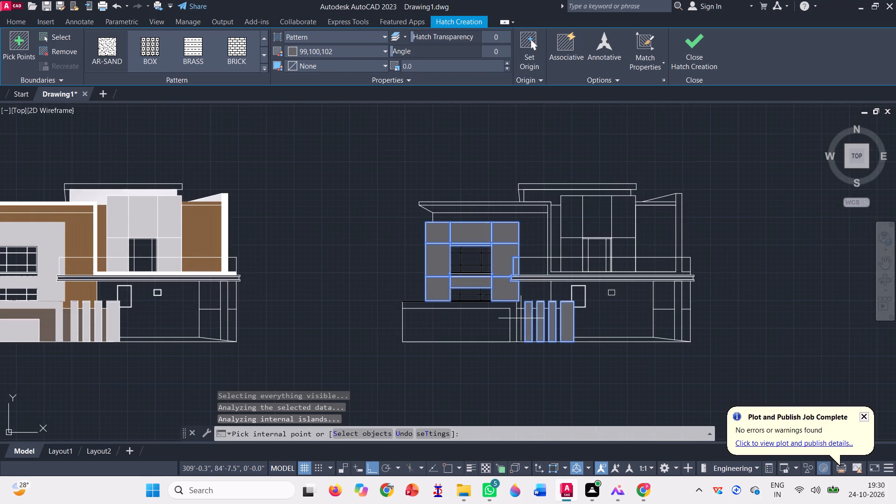
{"action": "scroll", "coordinate": [509, 306], "scroll_direction": "up", "scroll_amount": 3}
{"action": "left_click", "coordinate": [515, 309]}
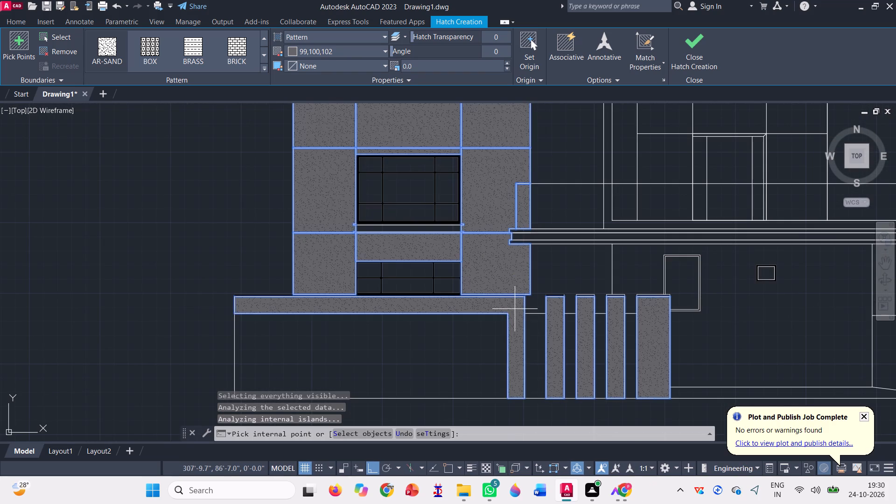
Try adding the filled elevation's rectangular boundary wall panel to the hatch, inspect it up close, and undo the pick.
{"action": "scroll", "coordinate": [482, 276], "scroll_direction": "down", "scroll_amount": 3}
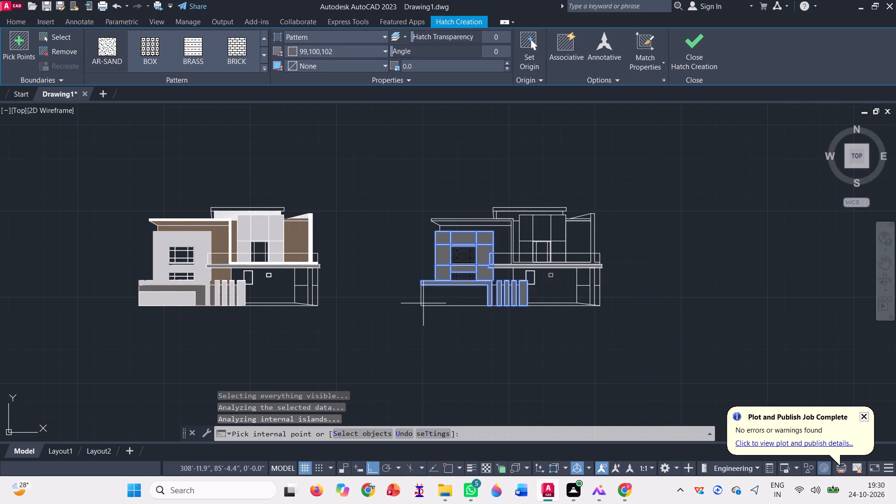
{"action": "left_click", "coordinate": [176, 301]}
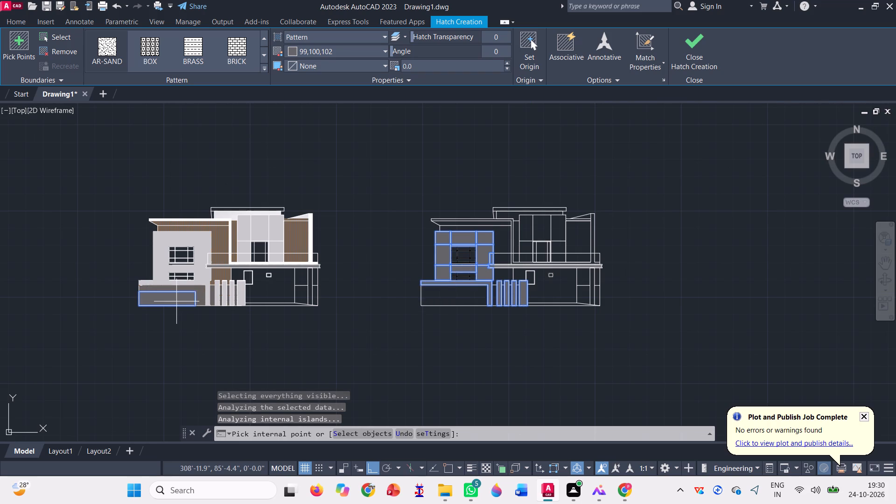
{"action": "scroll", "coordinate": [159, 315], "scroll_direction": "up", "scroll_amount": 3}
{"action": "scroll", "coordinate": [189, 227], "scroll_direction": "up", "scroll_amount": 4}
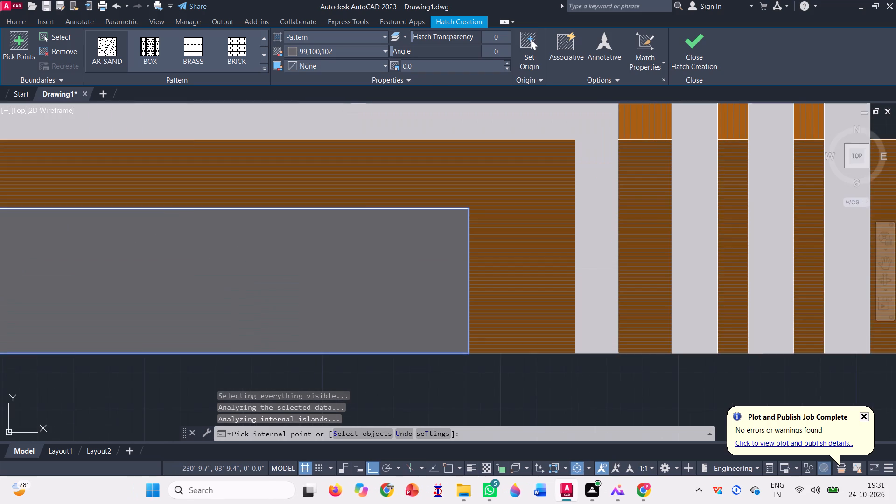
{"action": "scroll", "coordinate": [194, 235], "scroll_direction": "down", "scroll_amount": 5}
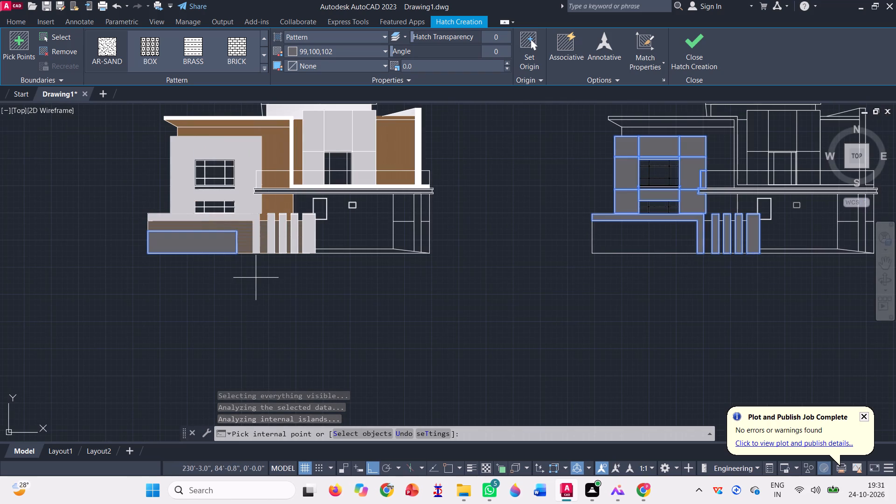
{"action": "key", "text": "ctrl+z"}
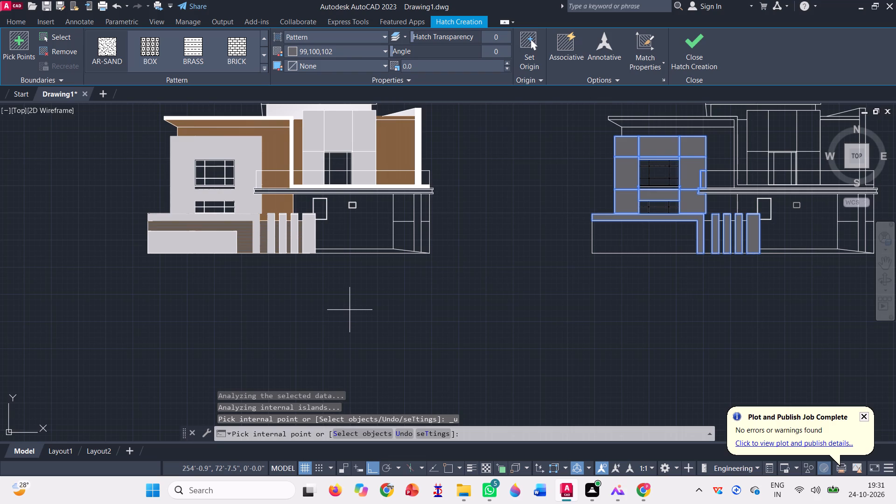
Add the filled elevation's rectangular boundary wall panel to the AR-SAND hatch.
{"action": "left_click", "coordinate": [163, 244]}
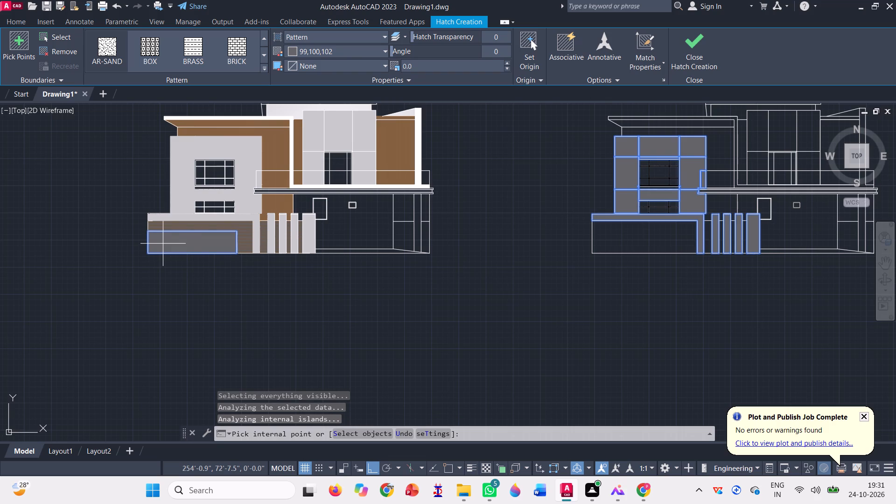
Set the hatch scale to 0.1, check the pattern density on the boundary wall panel, and finish the hatch.
{"action": "left_click", "coordinate": [507, 70]}
{"action": "left_click", "coordinate": [507, 70]}
{"action": "triple_click", "coordinate": [507, 70]}
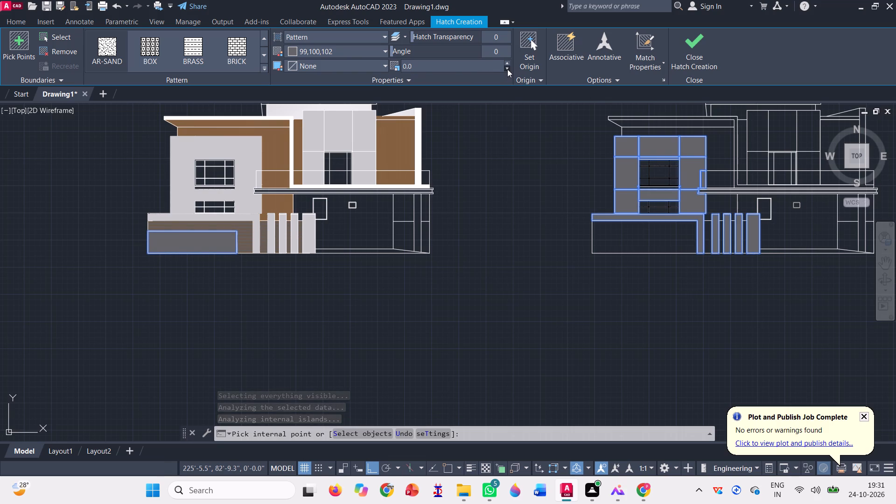
{"action": "double_click", "coordinate": [507, 69]}
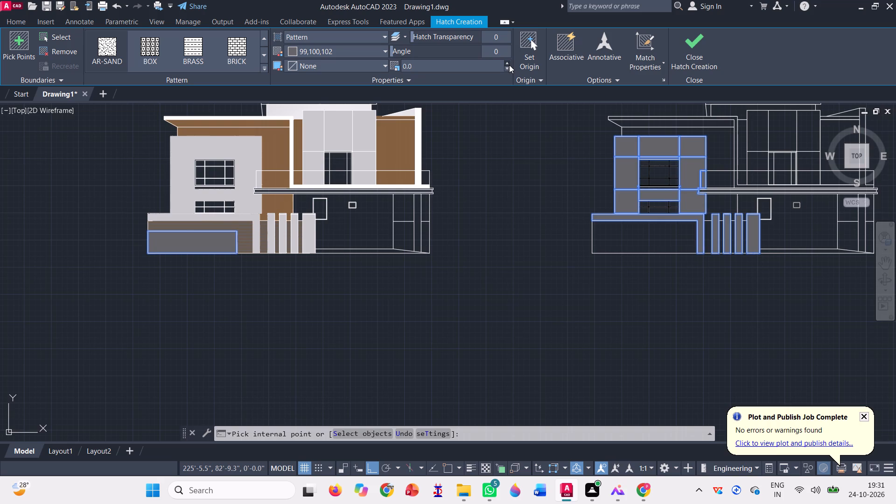
{"action": "triple_click", "coordinate": [508, 63]}
{"action": "left_click", "coordinate": [508, 63]}
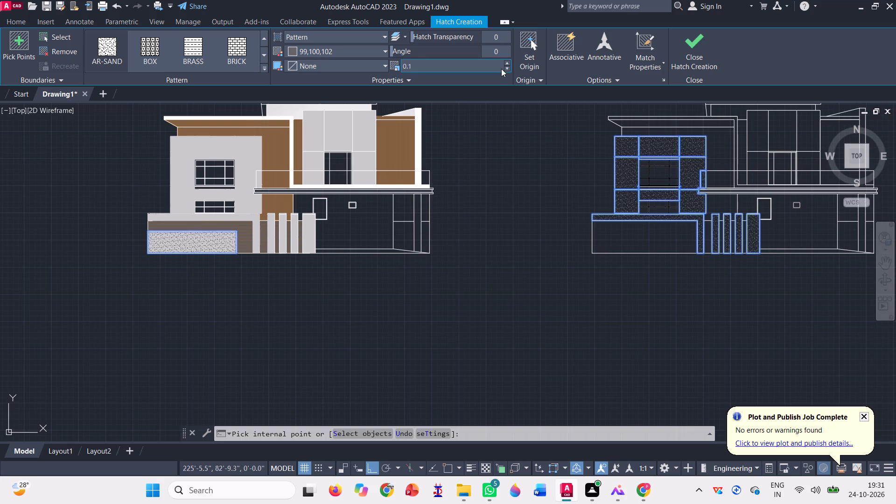
{"action": "left_click", "coordinate": [507, 67]}
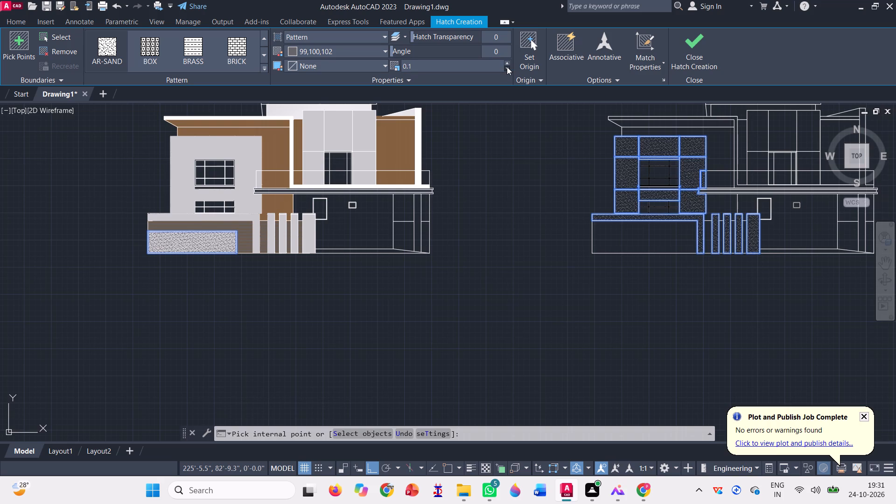
{"action": "left_click", "coordinate": [507, 67]}
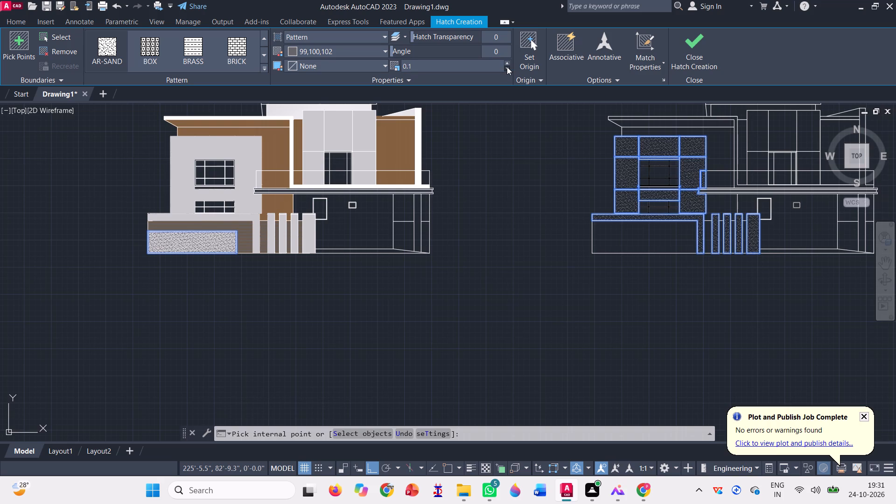
{"action": "left_click", "coordinate": [507, 67]}
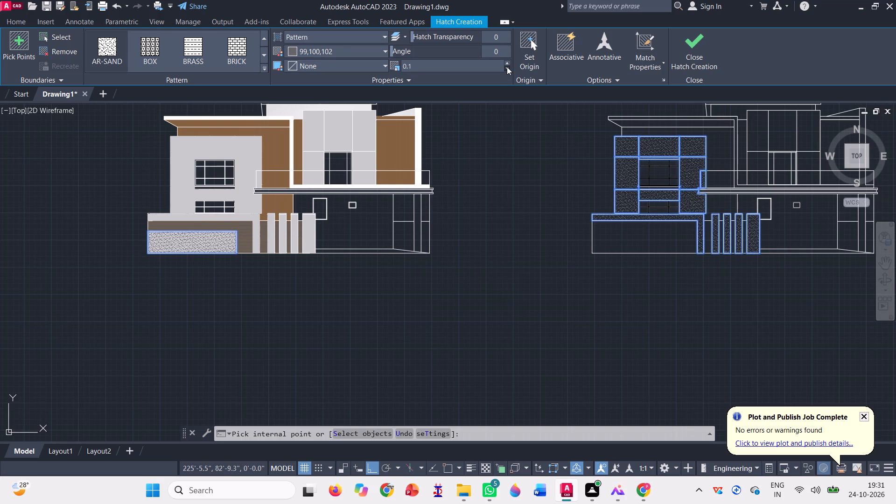
{"action": "left_click", "coordinate": [507, 67]}
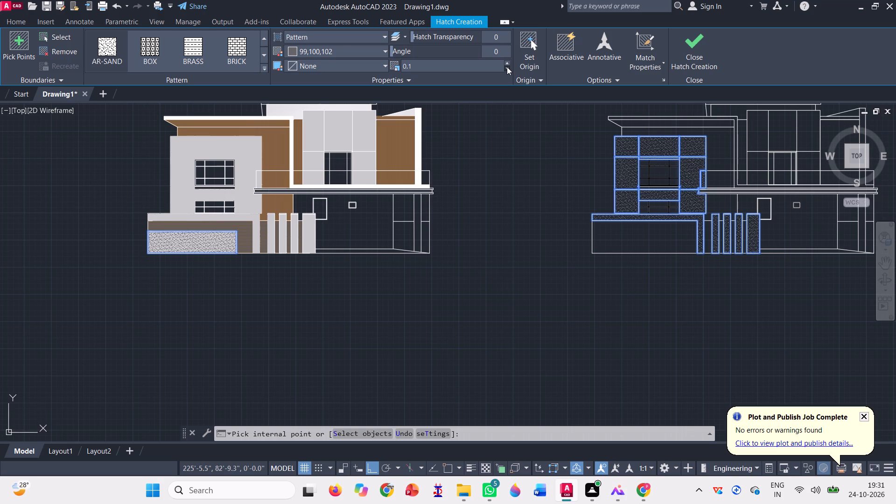
{"action": "left_click", "coordinate": [507, 67]}
{"action": "left_click", "coordinate": [507, 67]}
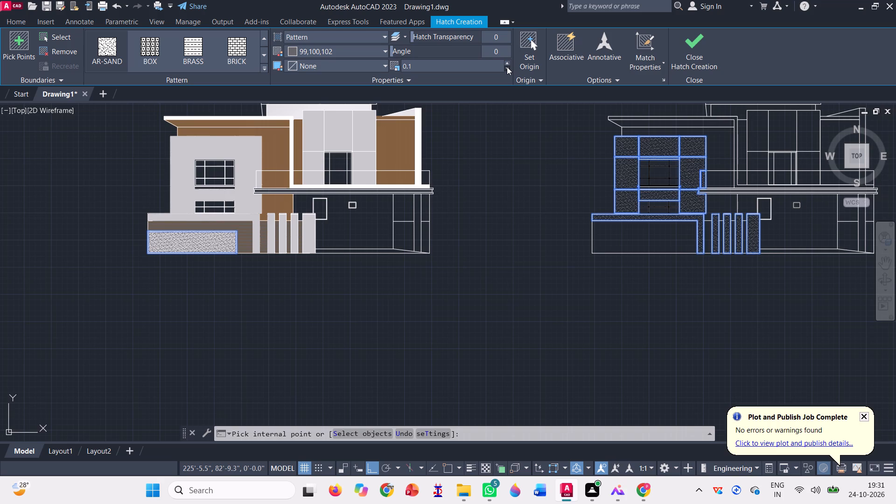
{"action": "left_click", "coordinate": [507, 67]}
{"action": "left_click", "coordinate": [507, 67]}
{"action": "left_click", "coordinate": [507, 67]}
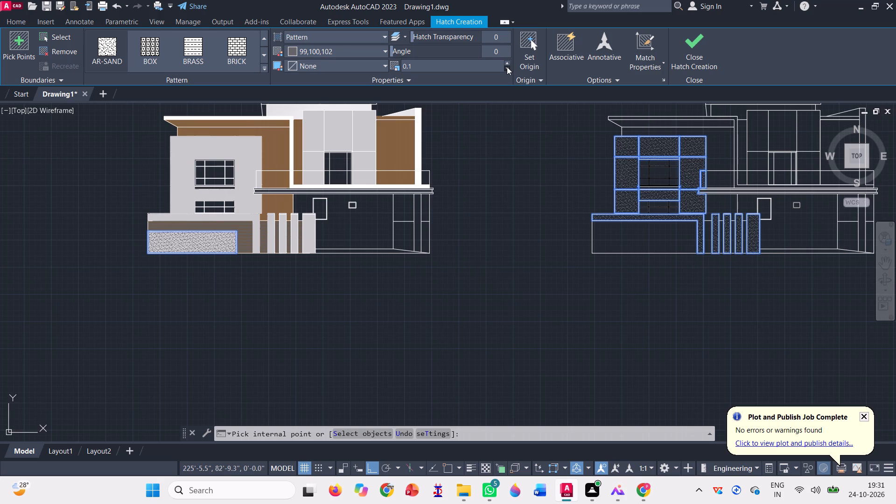
{"action": "left_click", "coordinate": [507, 67]}
{"action": "left_click", "coordinate": [507, 67]}
{"action": "scroll", "coordinate": [180, 247], "scroll_direction": "up", "scroll_amount": 7}
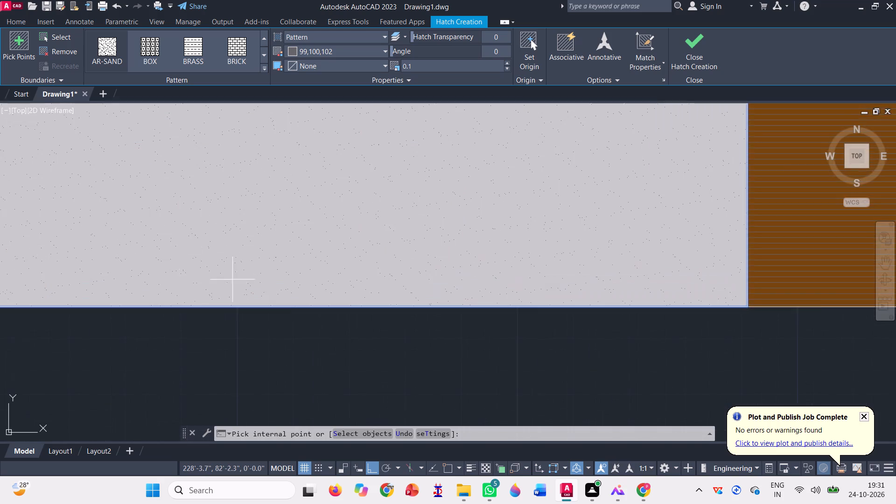
{"action": "scroll", "coordinate": [292, 296], "scroll_direction": "down", "scroll_amount": 4}
{"action": "scroll", "coordinate": [238, 292], "scroll_direction": "down", "scroll_amount": 2}
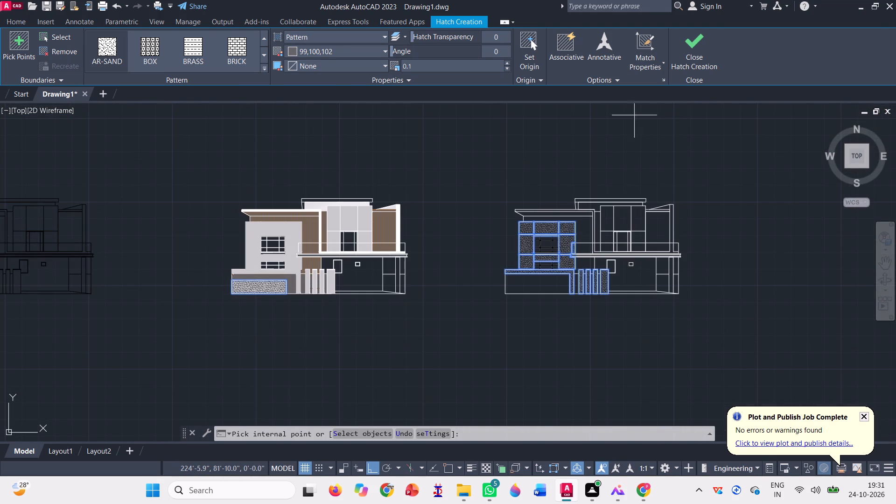
{"action": "left_click", "coordinate": [505, 68]}
{"action": "left_click", "coordinate": [700, 53]}
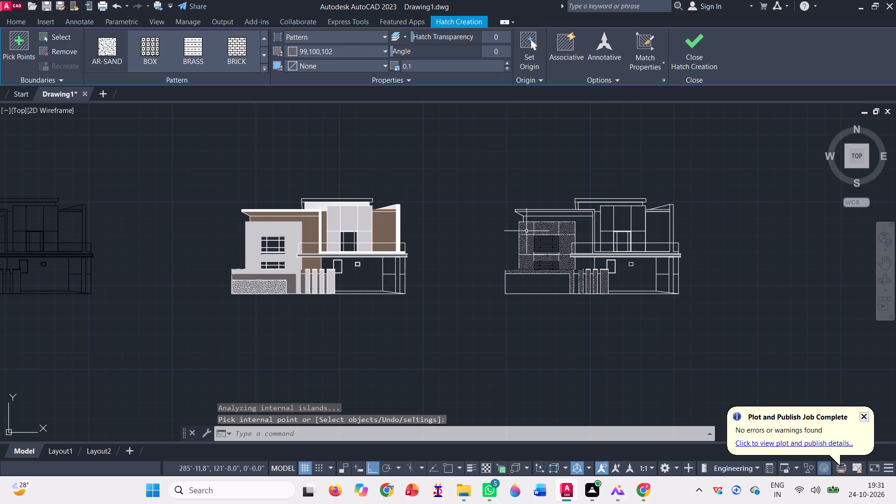
Copy the AR-SAND hatch from the unfilled elevation onto the filled one, using each elevation's bottom-right corner as base and destination point.
{"action": "type", "text": "co"}
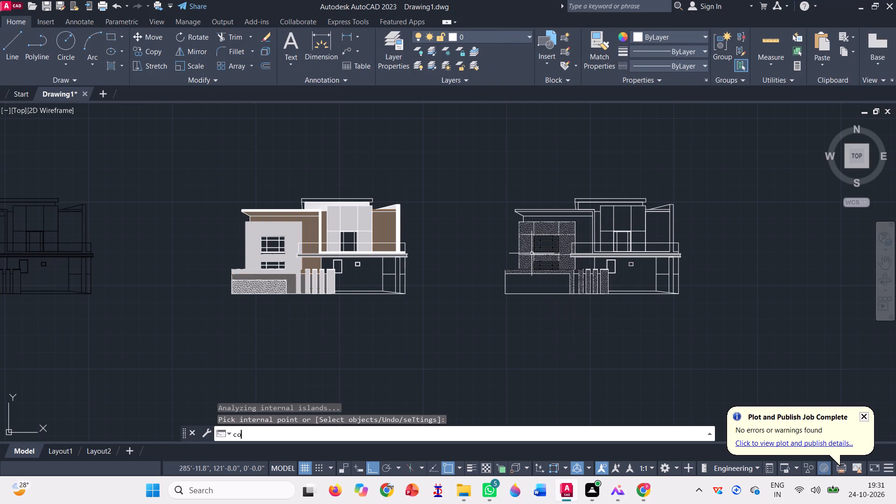
{"action": "key", "text": "space"}
{"action": "scroll", "coordinate": [531, 253], "scroll_direction": "up", "scroll_amount": 3}
{"action": "left_click", "coordinate": [507, 231]}
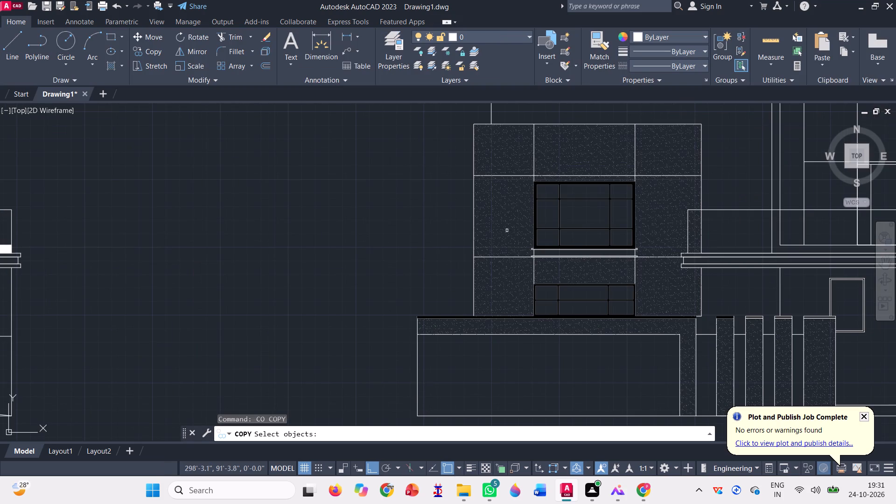
{"action": "scroll", "coordinate": [505, 252], "scroll_direction": "down", "scroll_amount": 2}
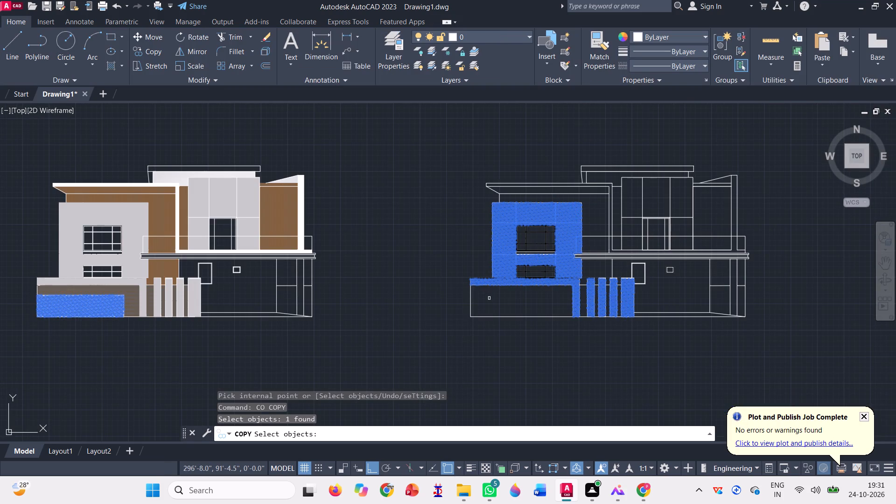
{"action": "key", "text": "space"}
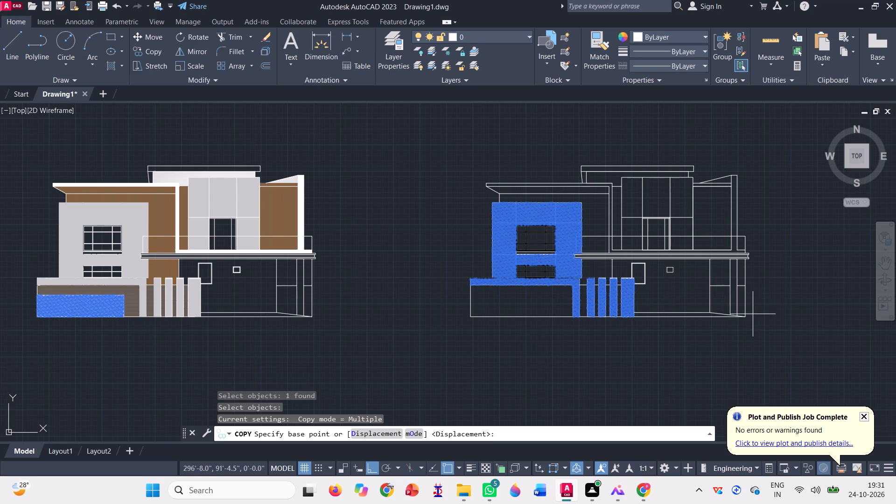
{"action": "left_click", "coordinate": [745, 317]}
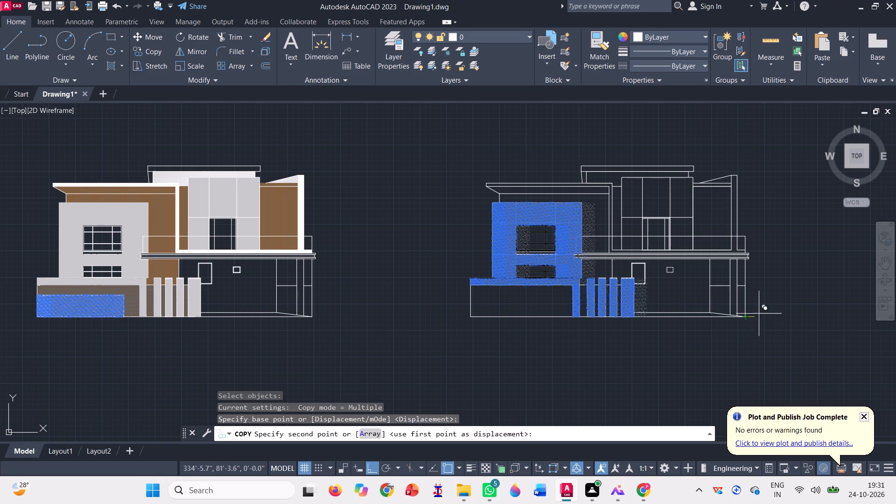
{"action": "scroll", "coordinate": [768, 308], "scroll_direction": "down", "scroll_amount": 2}
{"action": "scroll", "coordinate": [588, 310], "scroll_direction": "up", "scroll_amount": 4}
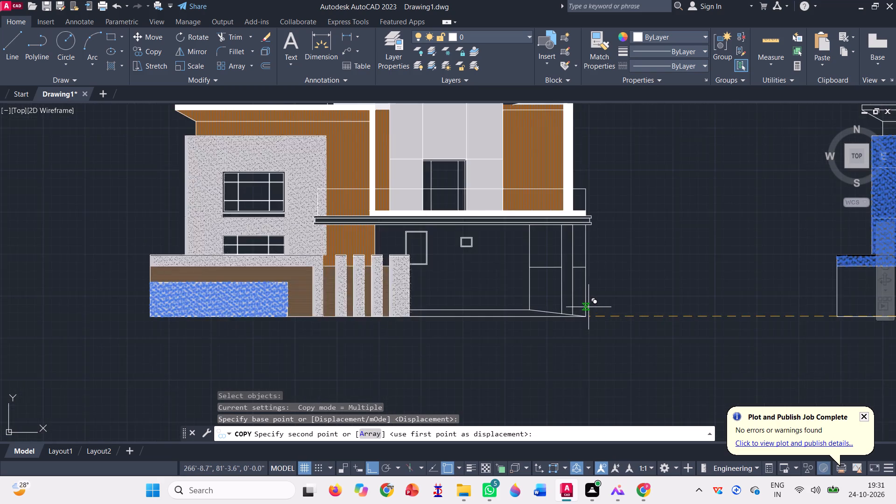
{"action": "scroll", "coordinate": [588, 307], "scroll_direction": "up", "scroll_amount": 1}
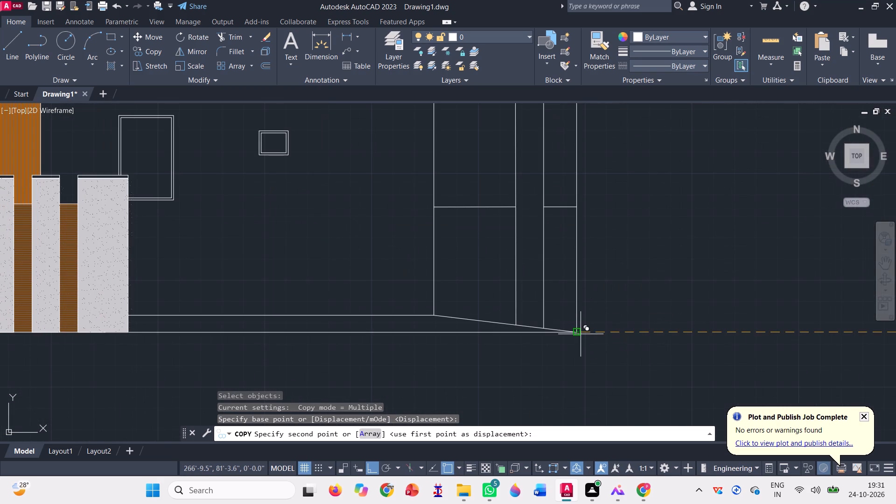
{"action": "left_click", "coordinate": [574, 330]}
{"action": "scroll", "coordinate": [602, 291], "scroll_direction": "down", "scroll_amount": 5}
{"action": "key", "text": "space"}
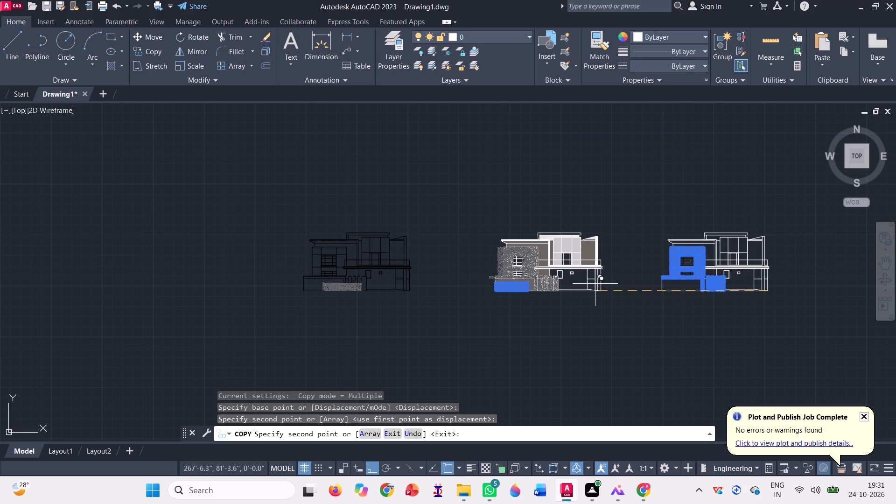
Trim away the stray hatch copy lying over the black-lined elevation's boundary wall and pillars.
{"action": "left_click", "coordinate": [233, 35]}
{"action": "scroll", "coordinate": [363, 289], "scroll_direction": "up", "scroll_amount": 3}
{"action": "scroll", "coordinate": [300, 274], "scroll_direction": "up", "scroll_amount": 2}
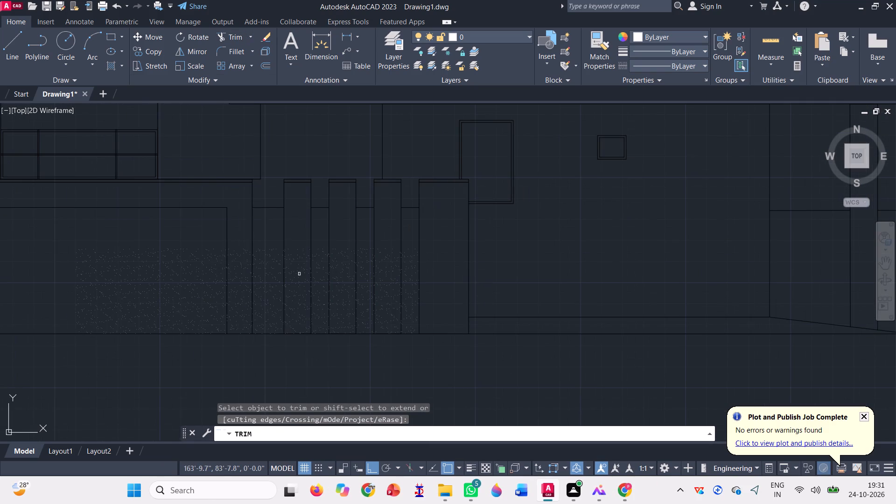
{"action": "left_click", "coordinate": [296, 273]}
{"action": "scroll", "coordinate": [296, 273], "scroll_direction": "down", "scroll_amount": 4}
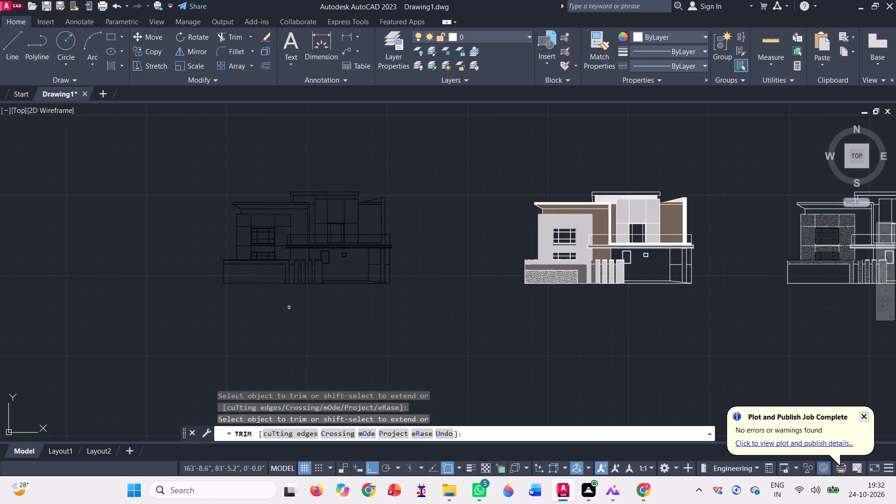
{"action": "key", "text": "Escape"}
Start a new AR-SAND hatch on the three panels above the door in the filled elevation's upper central block.
{"action": "scroll", "coordinate": [334, 315], "scroll_direction": "down", "scroll_amount": 1}
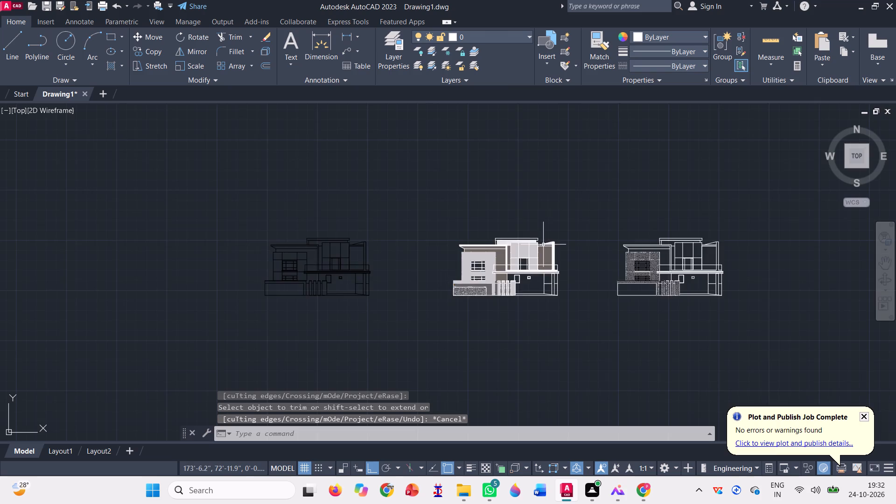
{"action": "scroll", "coordinate": [543, 245], "scroll_direction": "up", "scroll_amount": 2}
{"action": "scroll", "coordinate": [478, 261], "scroll_direction": "down", "scroll_amount": 1}
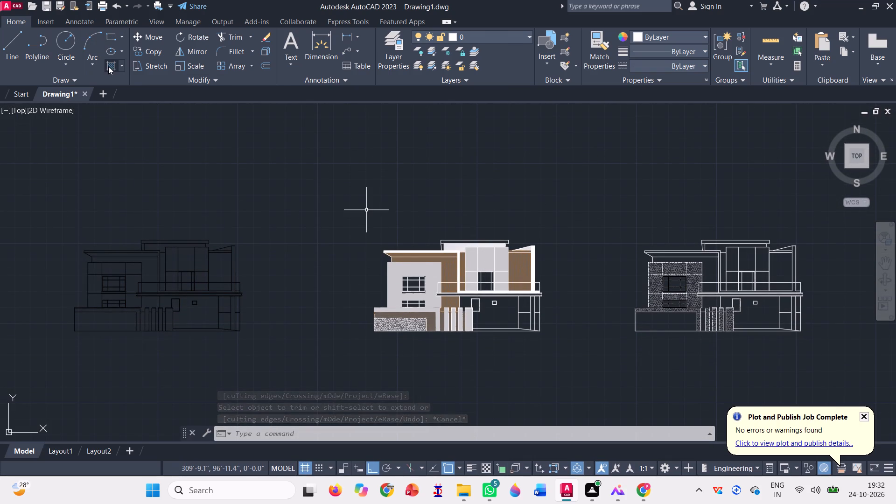
{"action": "left_click", "coordinate": [108, 66]}
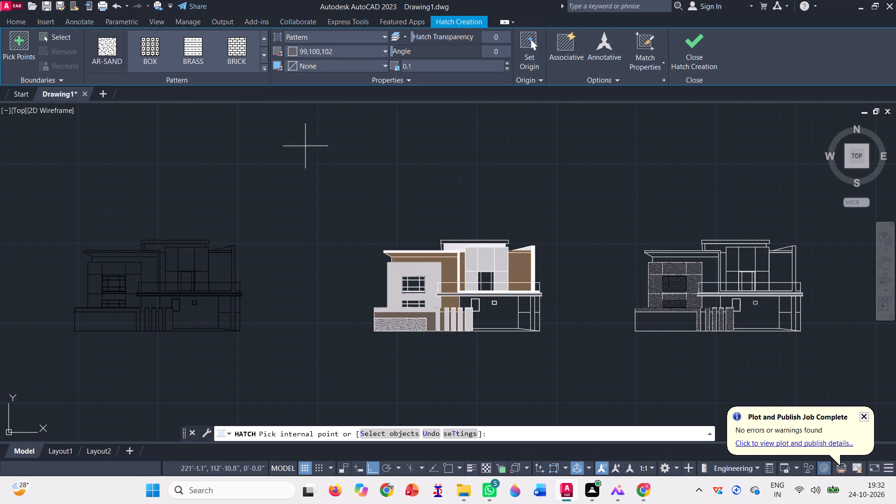
{"action": "scroll", "coordinate": [523, 289], "scroll_direction": "up", "scroll_amount": 2}
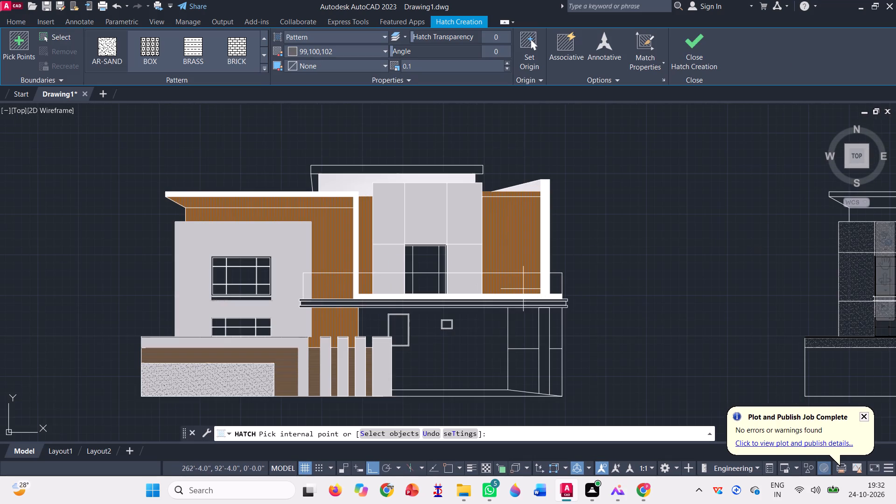
{"action": "left_click", "coordinate": [387, 213]}
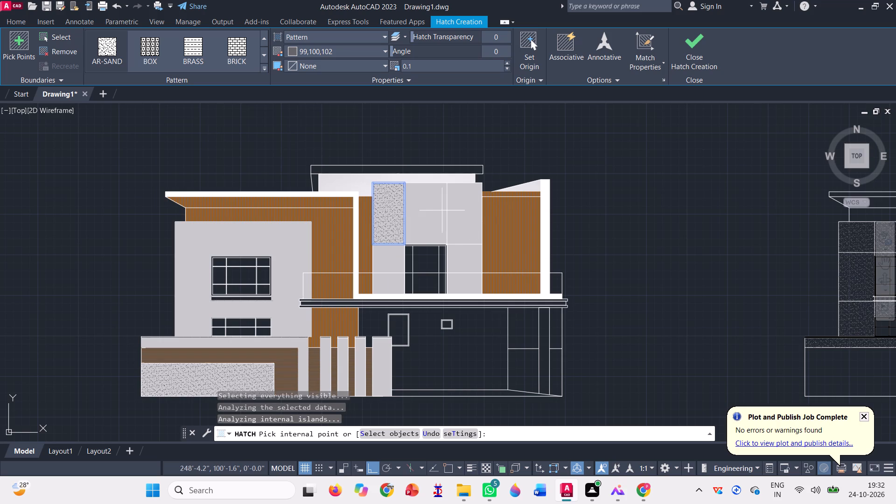
{"action": "left_click", "coordinate": [431, 209]}
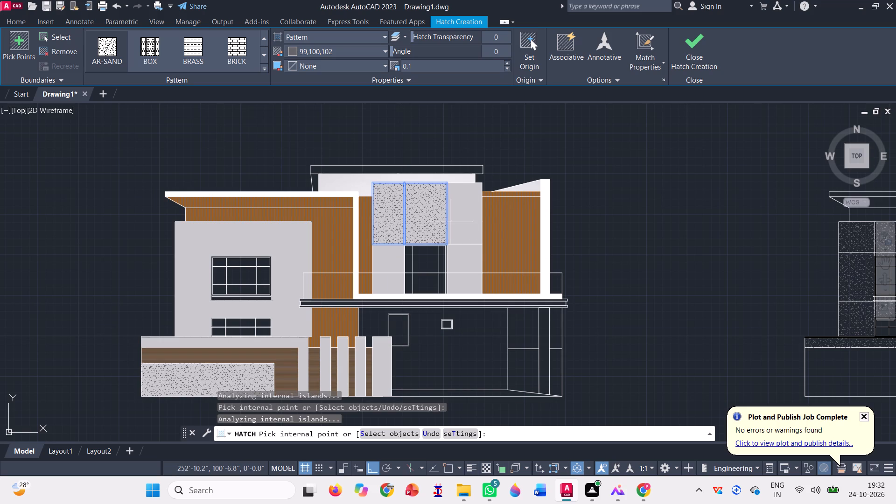
{"action": "left_click", "coordinate": [473, 227]}
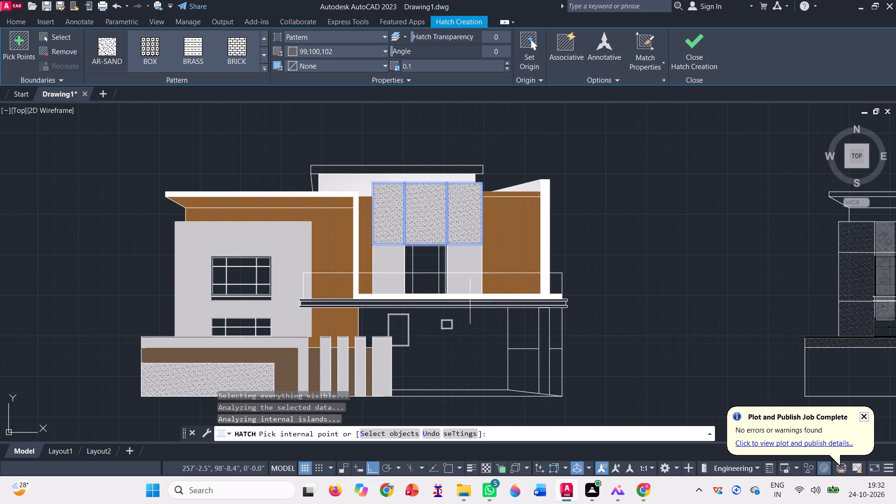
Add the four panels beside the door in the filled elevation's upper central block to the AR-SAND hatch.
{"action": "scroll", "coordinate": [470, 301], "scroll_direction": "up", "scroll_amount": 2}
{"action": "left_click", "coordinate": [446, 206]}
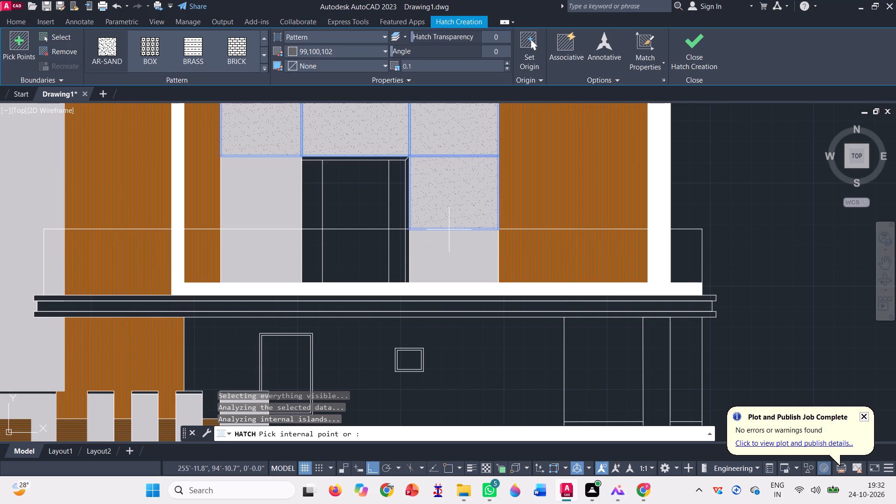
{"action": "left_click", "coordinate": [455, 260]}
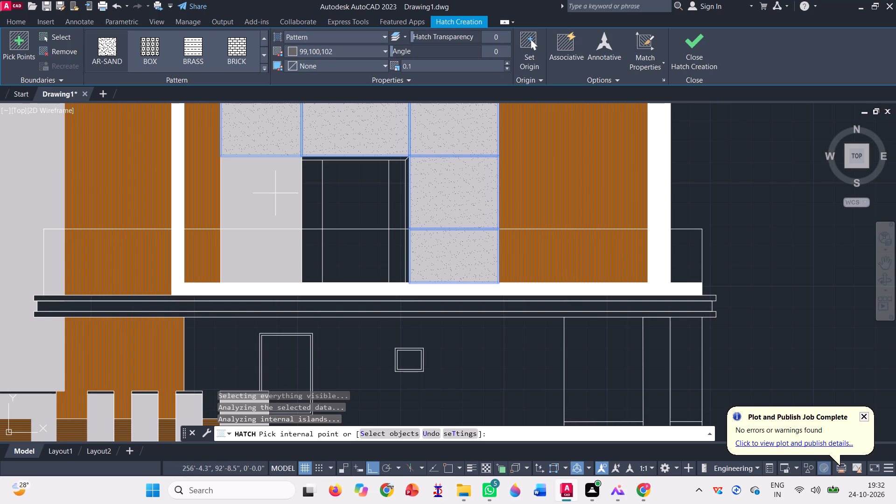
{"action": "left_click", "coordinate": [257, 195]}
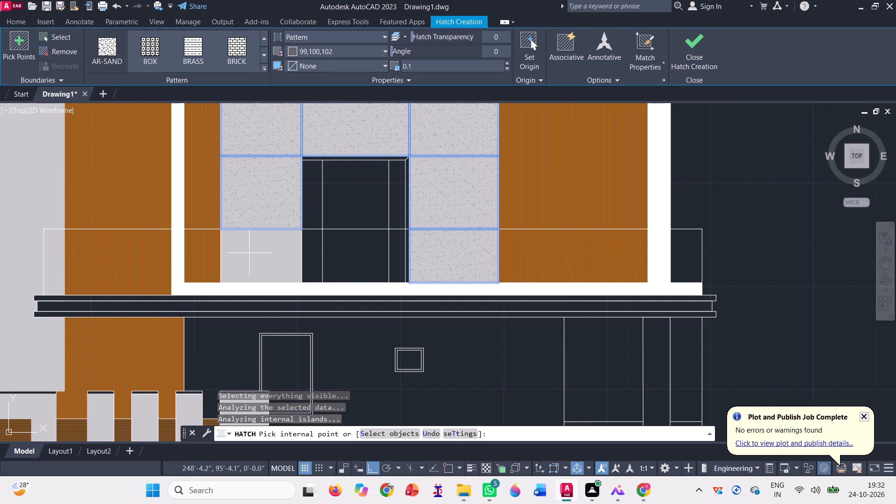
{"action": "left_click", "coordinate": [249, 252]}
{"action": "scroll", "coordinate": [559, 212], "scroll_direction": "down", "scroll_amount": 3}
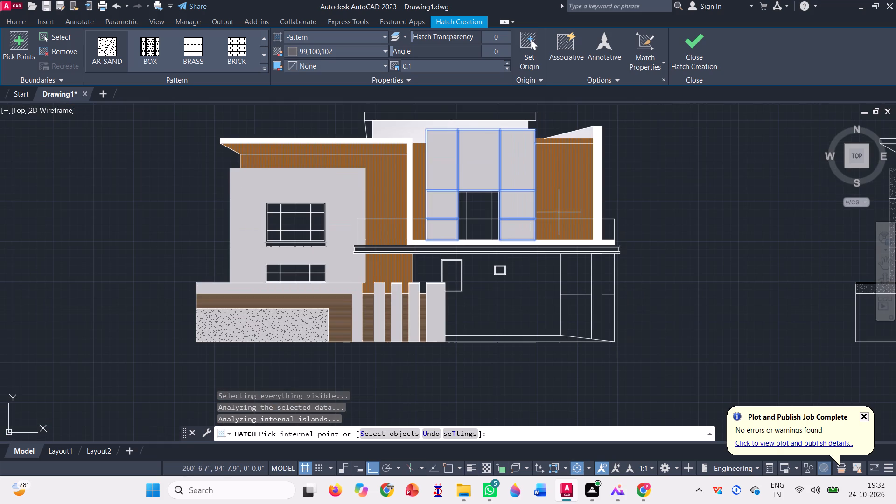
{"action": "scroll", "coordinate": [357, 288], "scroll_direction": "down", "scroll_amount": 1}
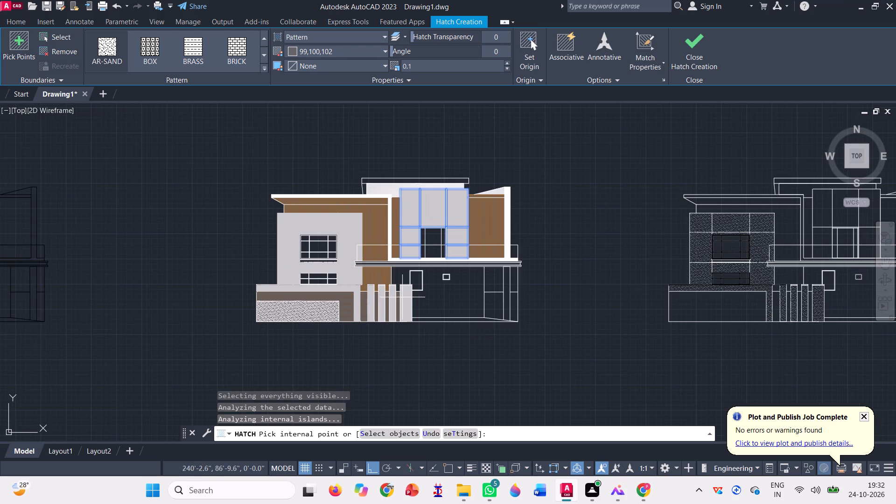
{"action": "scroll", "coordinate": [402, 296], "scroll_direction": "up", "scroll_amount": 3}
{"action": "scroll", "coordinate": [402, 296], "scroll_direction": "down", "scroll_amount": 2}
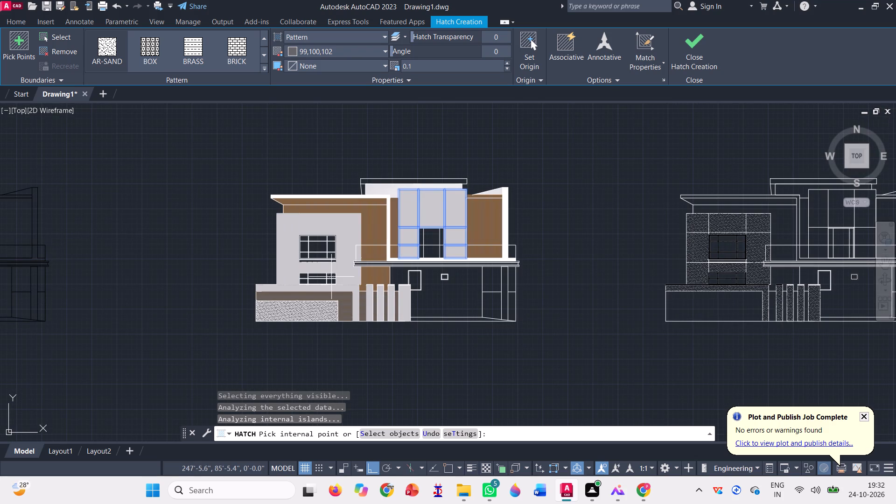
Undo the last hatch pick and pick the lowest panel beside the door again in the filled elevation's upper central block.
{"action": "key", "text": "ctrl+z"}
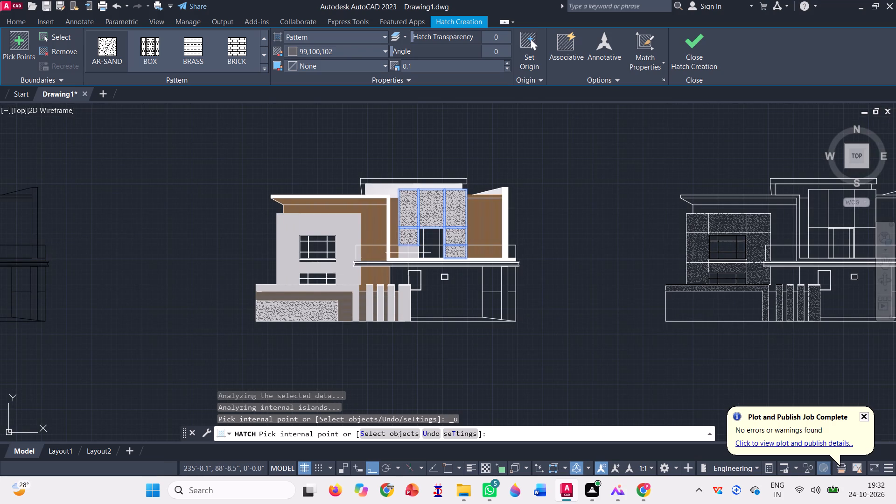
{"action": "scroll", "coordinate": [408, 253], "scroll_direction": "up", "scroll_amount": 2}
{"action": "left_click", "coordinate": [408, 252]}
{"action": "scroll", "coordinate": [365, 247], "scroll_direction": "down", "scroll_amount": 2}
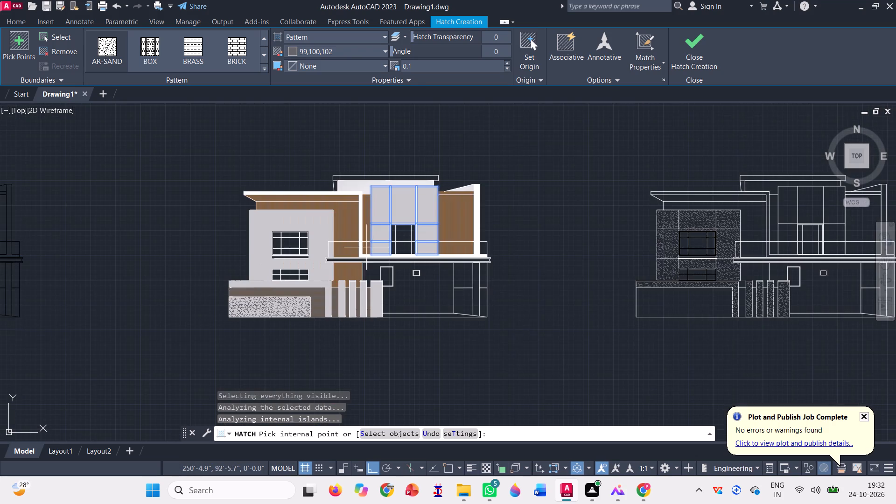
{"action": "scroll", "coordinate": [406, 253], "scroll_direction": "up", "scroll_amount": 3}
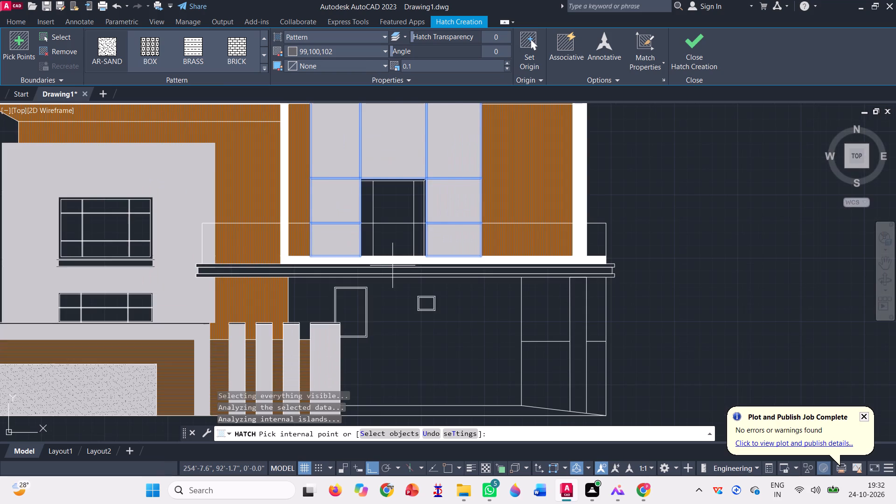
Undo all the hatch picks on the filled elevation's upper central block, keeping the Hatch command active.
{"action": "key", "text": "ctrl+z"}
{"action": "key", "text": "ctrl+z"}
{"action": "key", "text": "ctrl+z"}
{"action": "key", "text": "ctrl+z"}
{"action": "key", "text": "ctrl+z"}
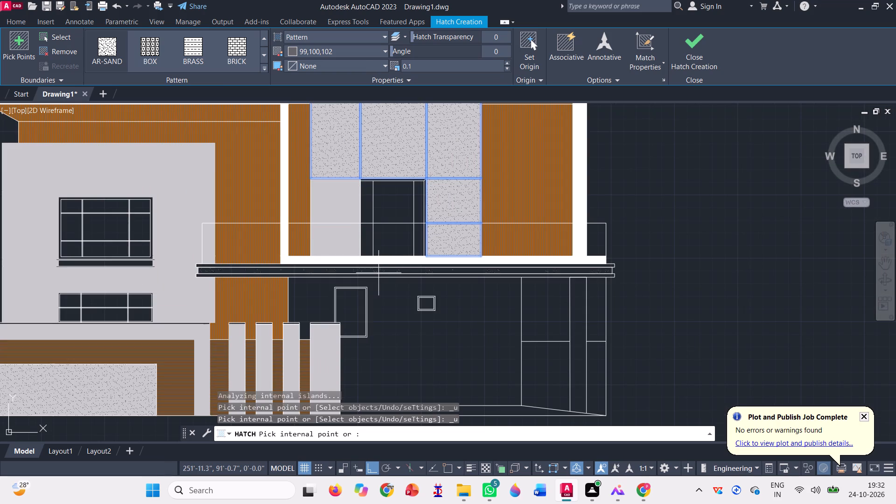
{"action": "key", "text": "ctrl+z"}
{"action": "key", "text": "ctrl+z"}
Hatch the seven panels above and beside the door in the unfilled elevation's upper central block with AR-SAND at scale 0.1.
{"action": "scroll", "coordinate": [246, 237], "scroll_direction": "down", "scroll_amount": 3}
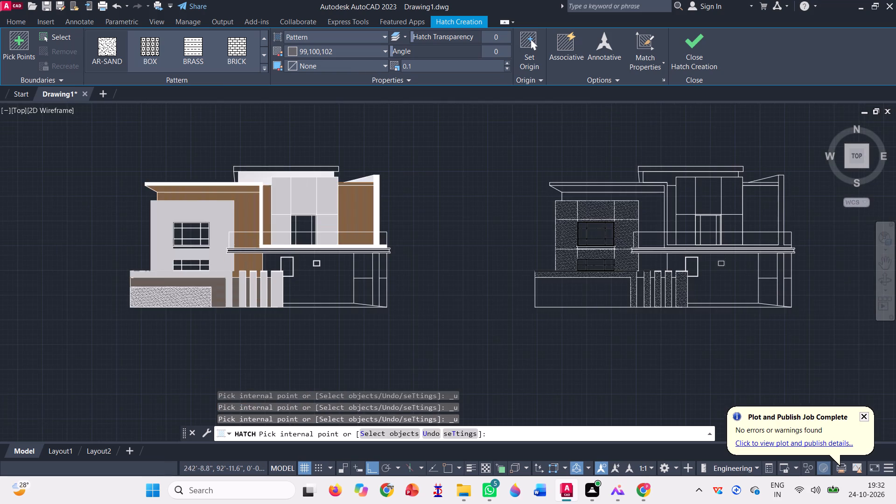
{"action": "scroll", "coordinate": [538, 211], "scroll_direction": "up", "scroll_amount": 3}
{"action": "left_click", "coordinate": [452, 209]}
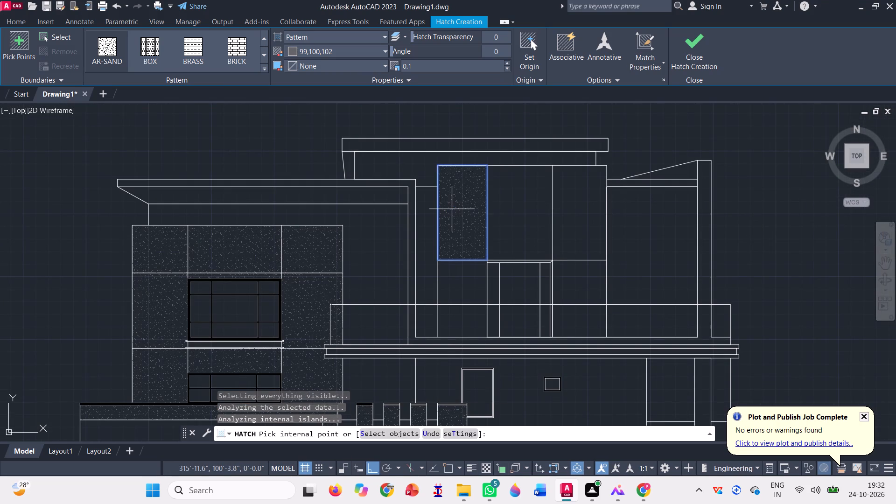
{"action": "left_click", "coordinate": [525, 206]}
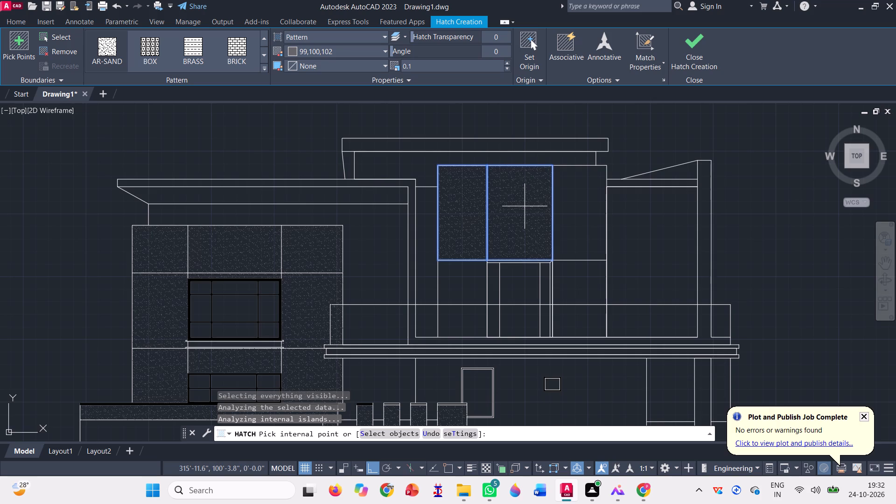
{"action": "left_click", "coordinate": [592, 237]}
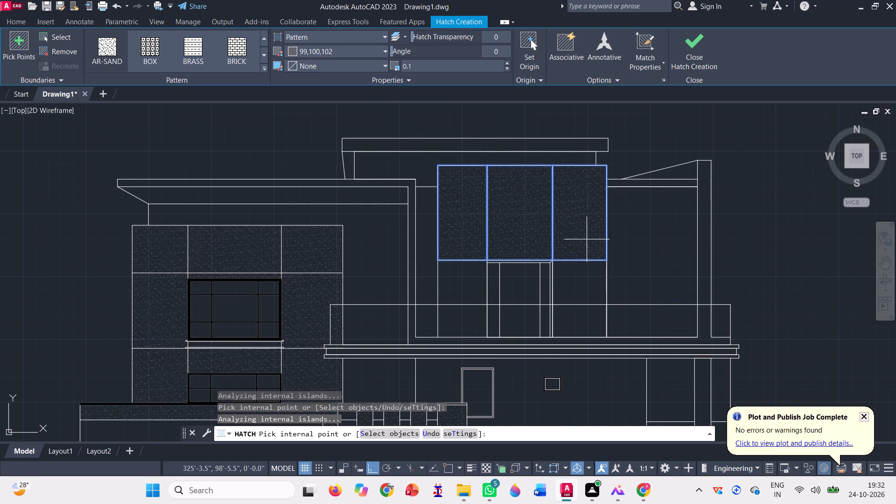
{"action": "left_click", "coordinate": [578, 285]}
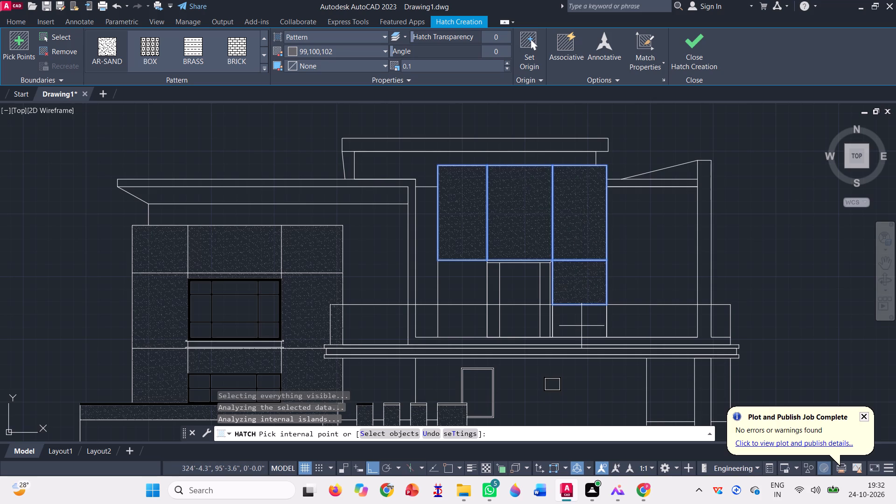
{"action": "left_click", "coordinate": [581, 326]}
{"action": "left_click", "coordinate": [461, 311]}
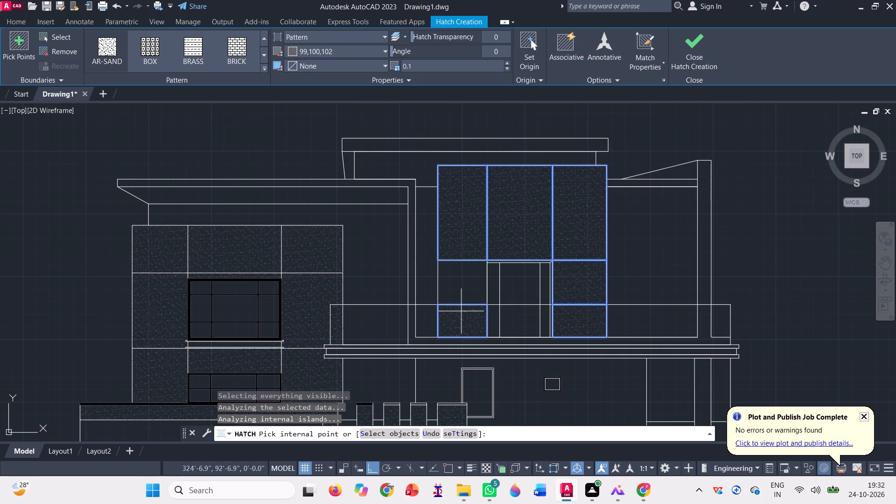
{"action": "left_click", "coordinate": [466, 274]}
{"action": "scroll", "coordinate": [570, 258], "scroll_direction": "down", "scroll_amount": 1}
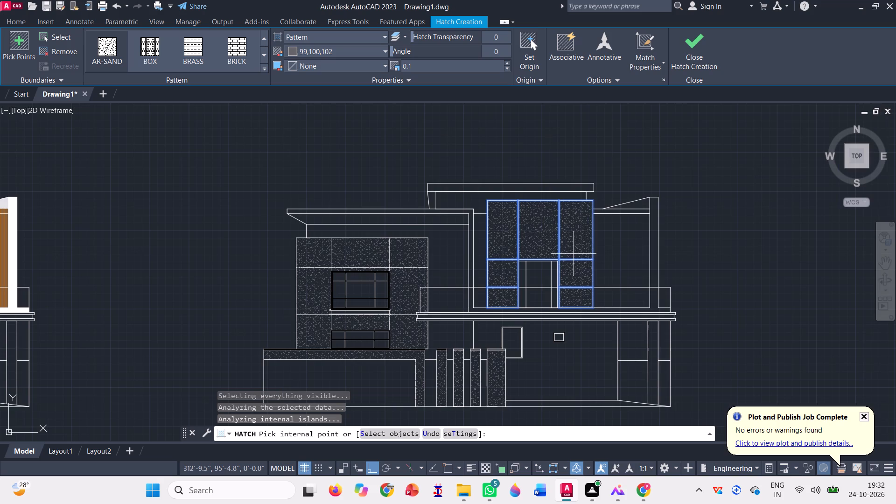
{"action": "scroll", "coordinate": [602, 235], "scroll_direction": "down", "scroll_amount": 2}
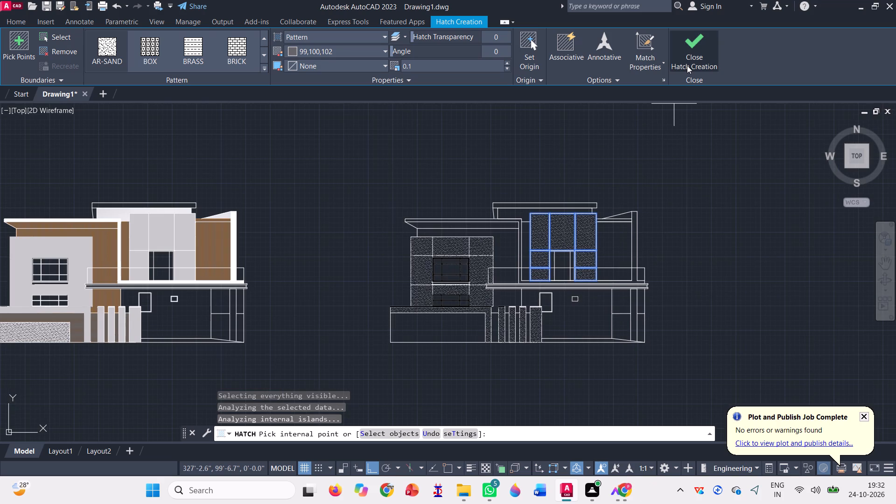
{"action": "left_click", "coordinate": [687, 65]}
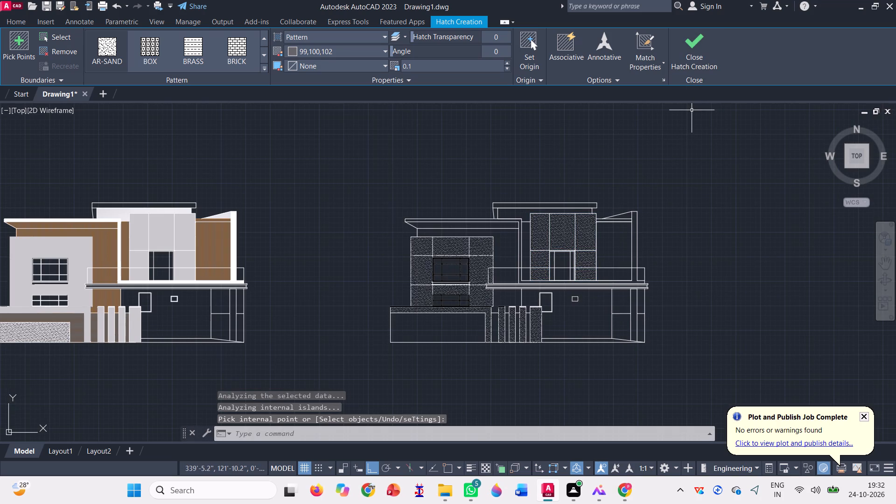
Copy the AR-SAND hatch of the filled elevation's boundary wall panel onto the unfilled elevation, using their bottom-right corners as base and destination points.
{"action": "scroll", "coordinate": [643, 258], "scroll_direction": "down", "scroll_amount": 1}
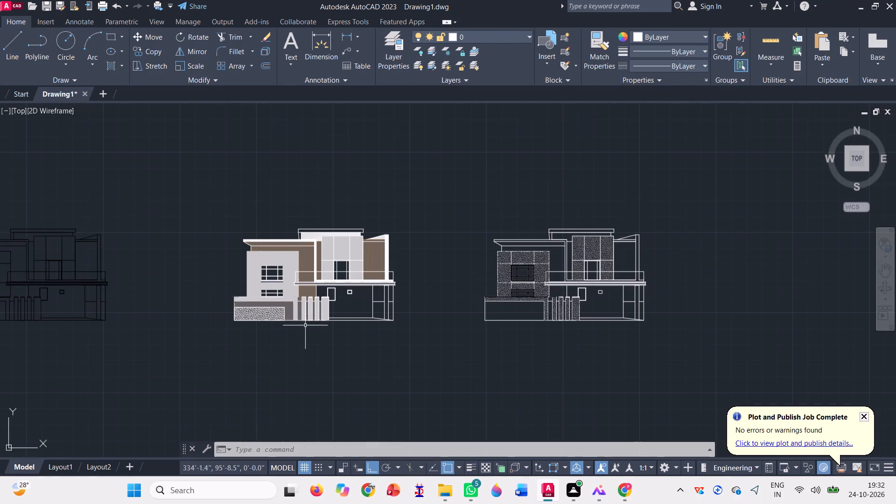
{"action": "type", "text": "co"}
{"action": "key", "text": "space"}
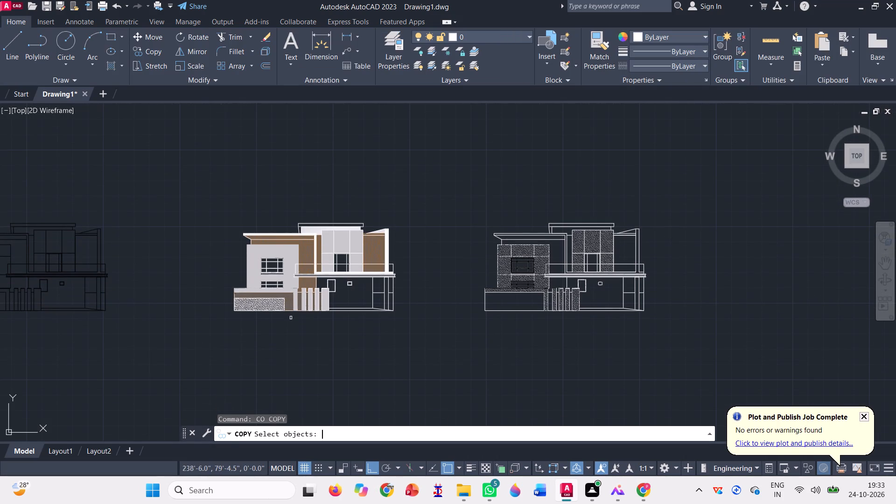
{"action": "scroll", "coordinate": [264, 301], "scroll_direction": "up", "scroll_amount": 3}
{"action": "left_click", "coordinate": [235, 309]}
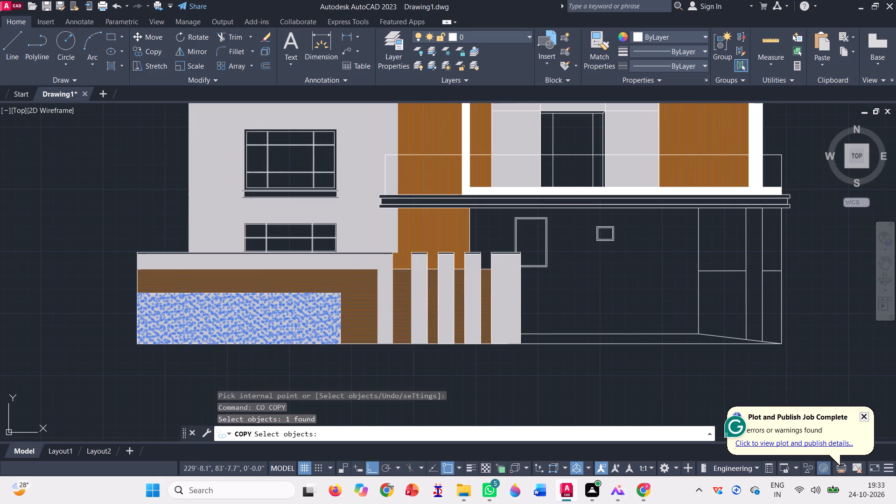
{"action": "scroll", "coordinate": [254, 292], "scroll_direction": "down", "scroll_amount": 2}
{"action": "key", "text": "space"}
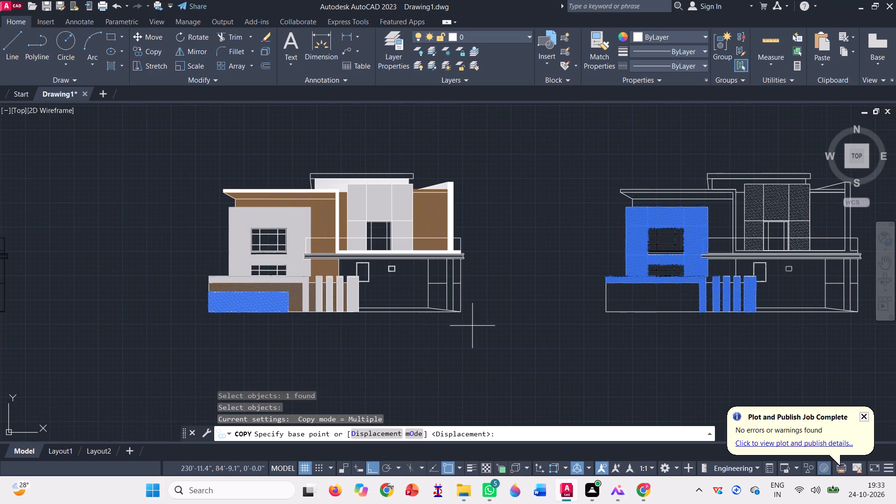
{"action": "left_click", "coordinate": [458, 312]}
{"action": "scroll", "coordinate": [328, 245], "scroll_direction": "down", "scroll_amount": 1}
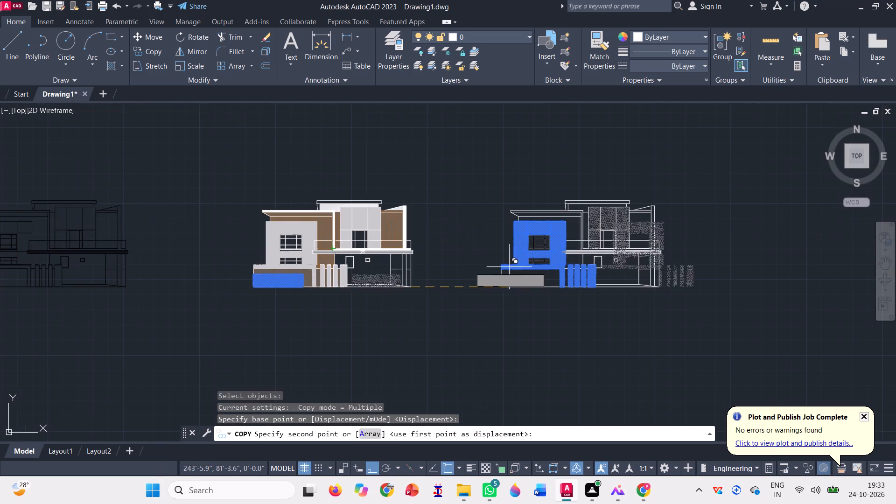
{"action": "scroll", "coordinate": [642, 276], "scroll_direction": "up", "scroll_amount": 3}
{"action": "left_click", "coordinate": [700, 325]}
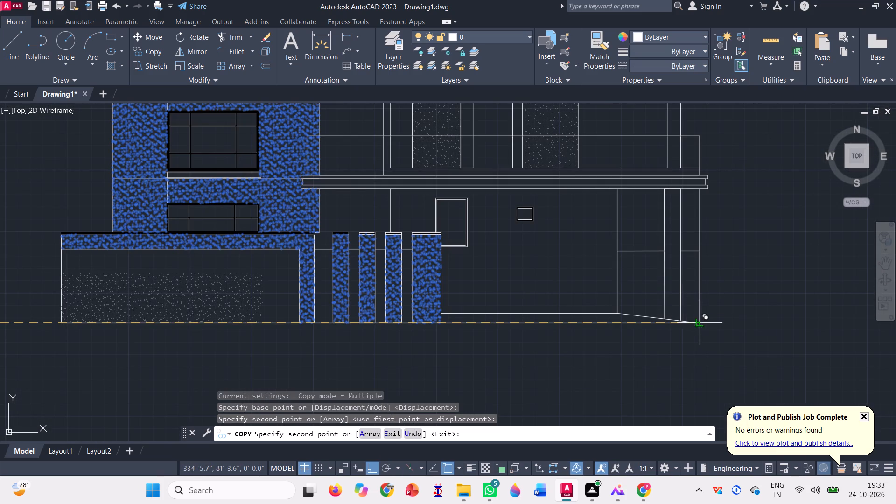
{"action": "scroll", "coordinate": [525, 297], "scroll_direction": "down", "scroll_amount": 2}
{"action": "key", "text": "space"}
{"action": "scroll", "coordinate": [349, 263], "scroll_direction": "down", "scroll_amount": 1}
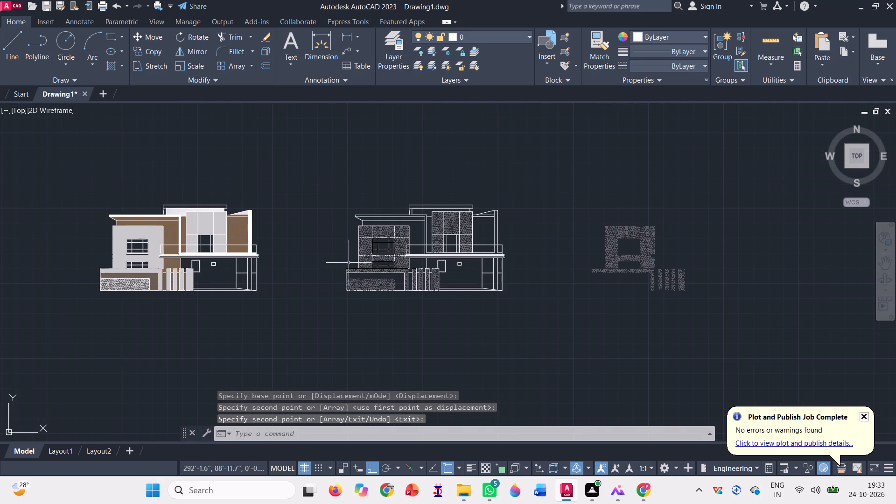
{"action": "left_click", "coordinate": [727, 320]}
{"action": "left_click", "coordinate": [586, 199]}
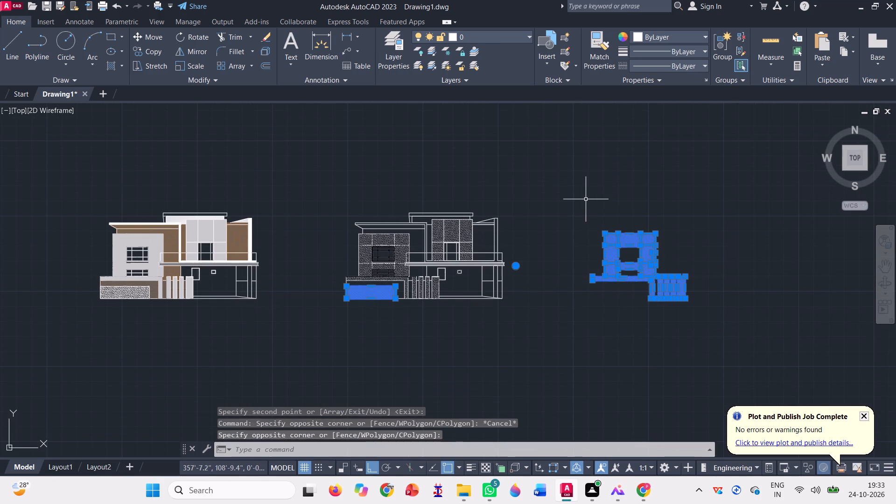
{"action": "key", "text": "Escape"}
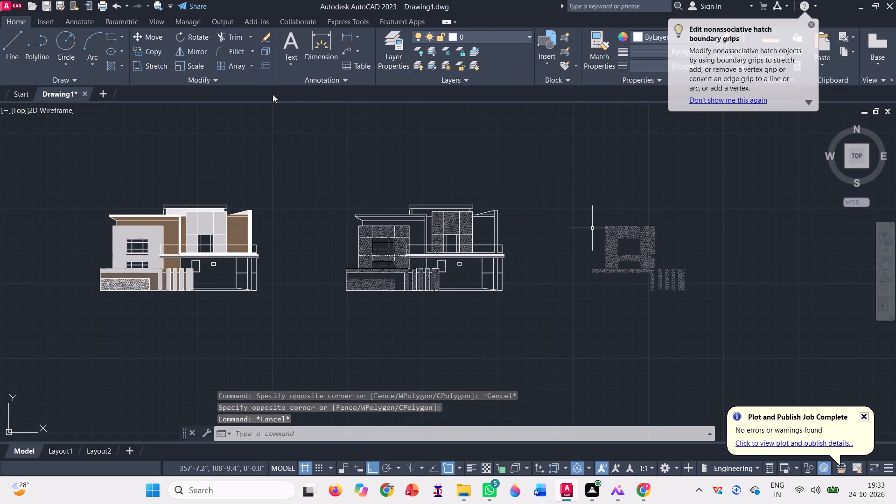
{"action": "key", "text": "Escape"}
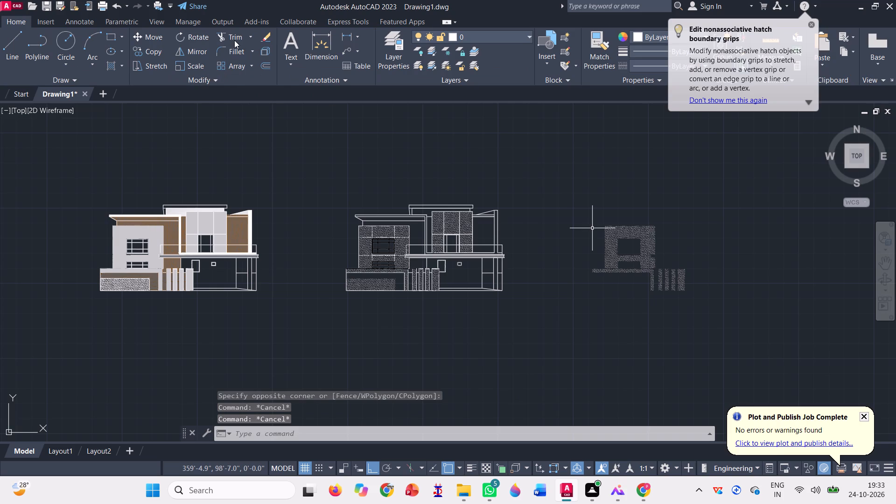
Trim away the wall-block portion of the stray AR-SAND hatch lying beside the unfilled elevation.
{"action": "left_click", "coordinate": [234, 40]}
{"action": "left_click", "coordinate": [612, 240]}
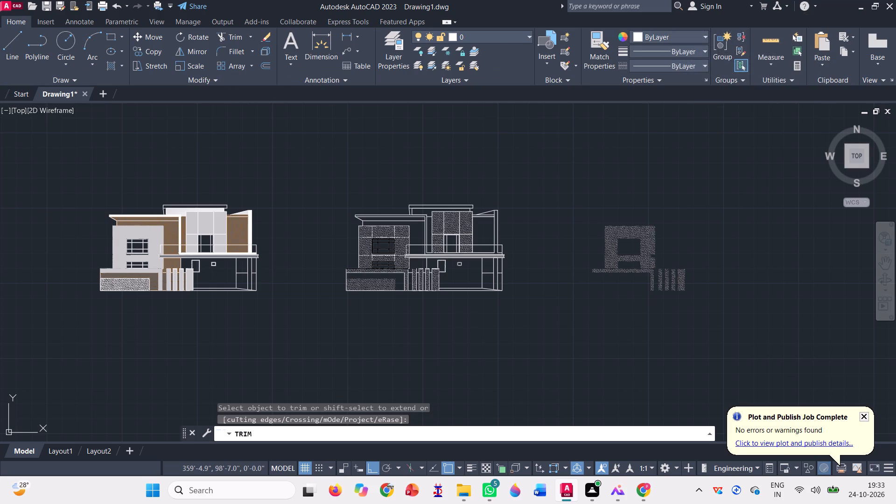
{"action": "left_click", "coordinate": [617, 227]}
{"action": "left_click", "coordinate": [625, 230]}
{"action": "left_click", "coordinate": [651, 238]}
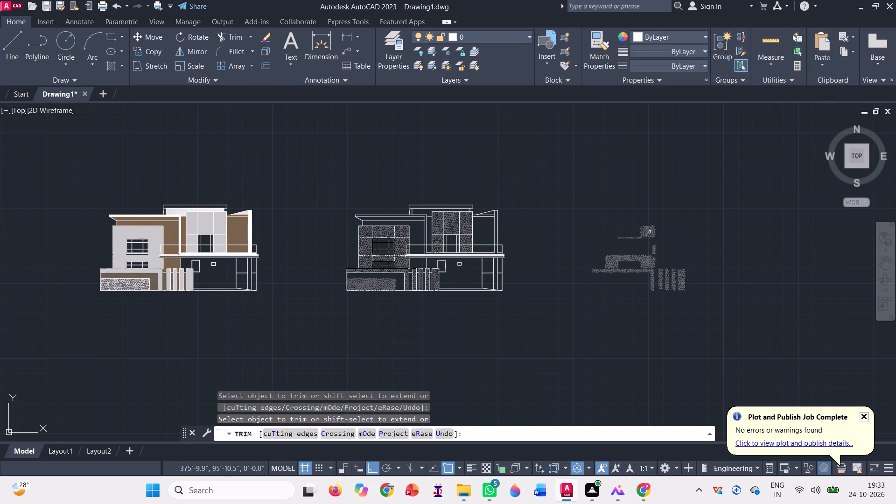
{"action": "left_click", "coordinate": [650, 230]}
{"action": "left_click", "coordinate": [637, 240]}
{"action": "left_click", "coordinate": [635, 235]}
{"action": "left_click", "coordinate": [621, 272]}
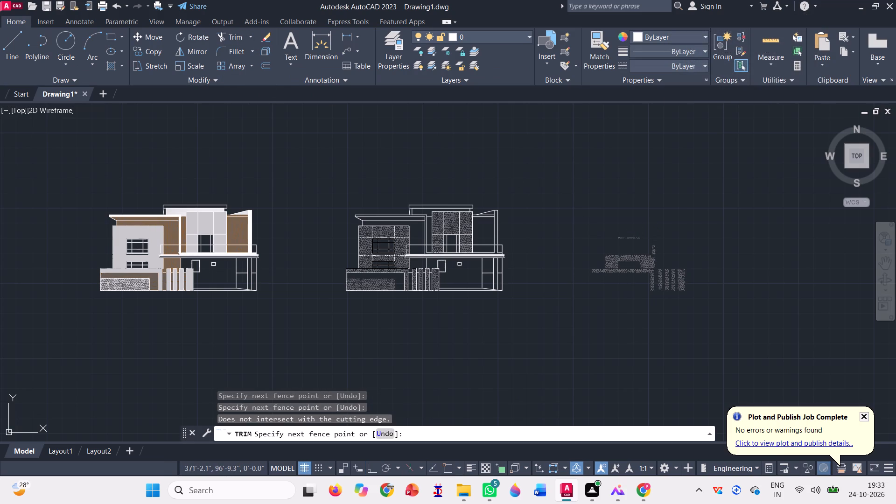
{"action": "left_click", "coordinate": [615, 263]}
{"action": "scroll", "coordinate": [651, 259], "scroll_direction": "up", "scroll_amount": 3}
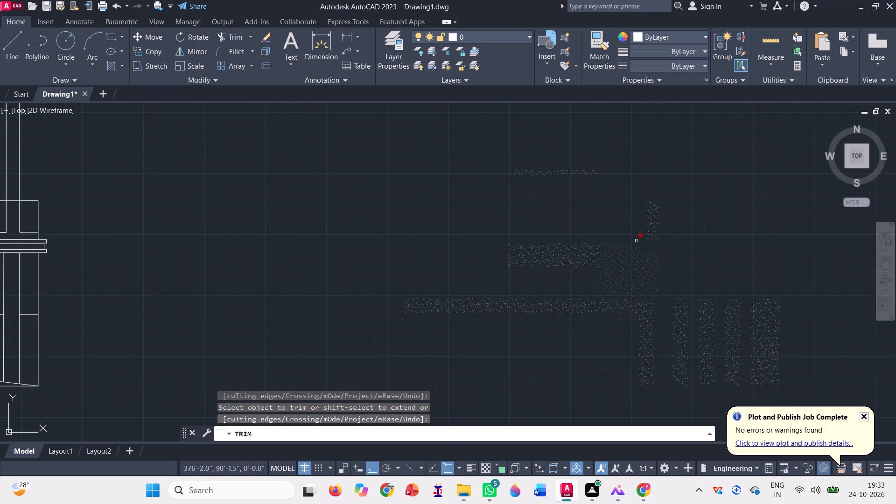
{"action": "left_click", "coordinate": [575, 175]}
{"action": "left_click", "coordinate": [576, 244]}
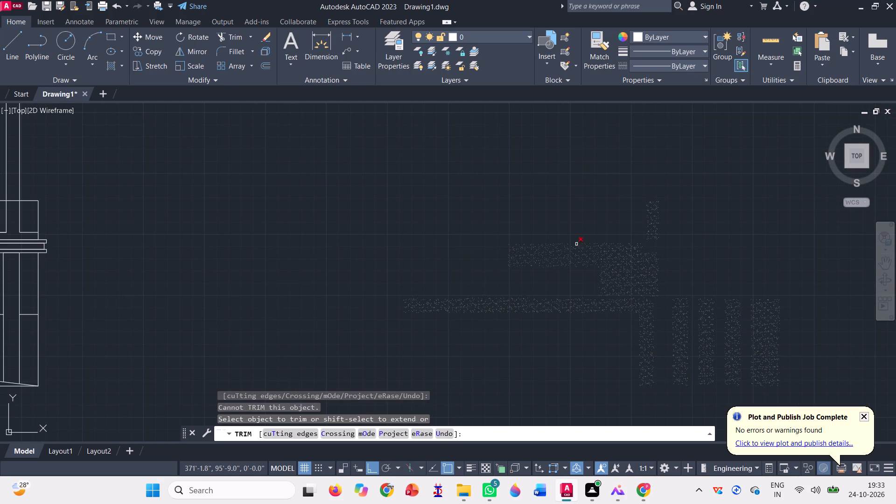
{"action": "left_click", "coordinate": [628, 280]}
{"action": "left_click", "coordinate": [657, 228]}
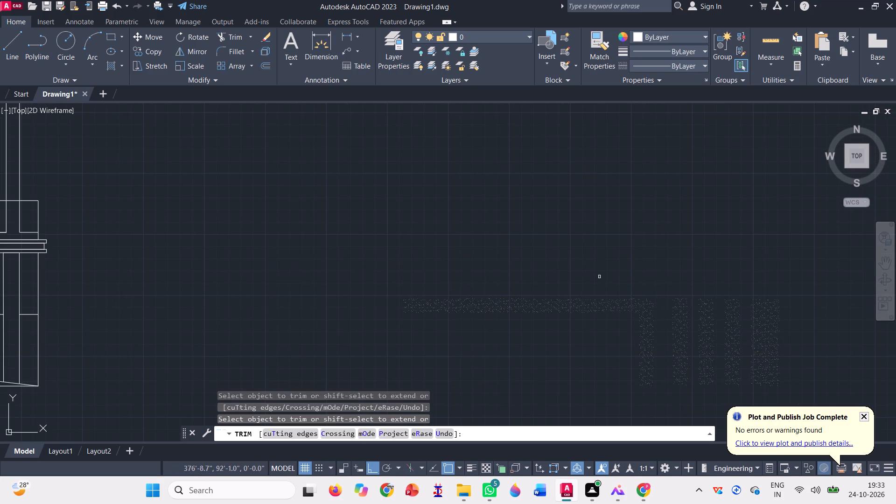
Trim away the remaining stray AR-SAND hatch pieces, the horizontal wall band and the pillars, and end the Trim command.
{"action": "left_click", "coordinate": [551, 307]}
{"action": "scroll", "coordinate": [513, 259], "scroll_direction": "down", "scroll_amount": 2}
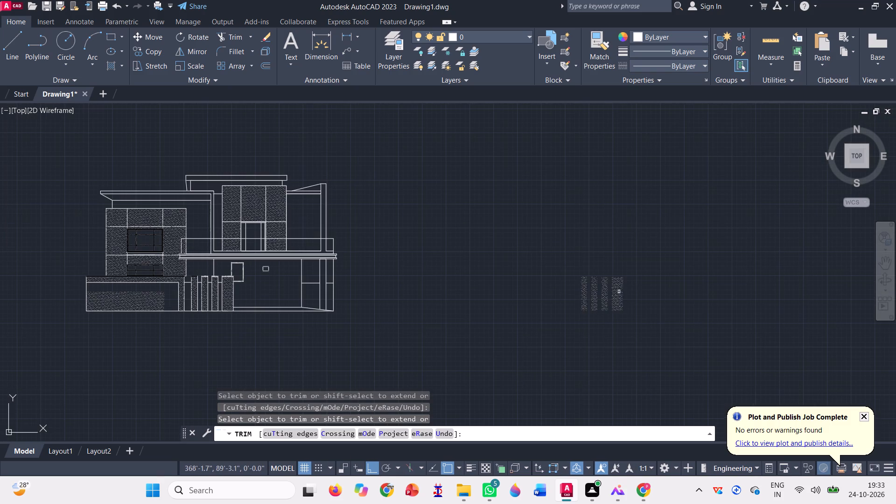
{"action": "left_click", "coordinate": [615, 292]}
{"action": "left_click", "coordinate": [607, 291]}
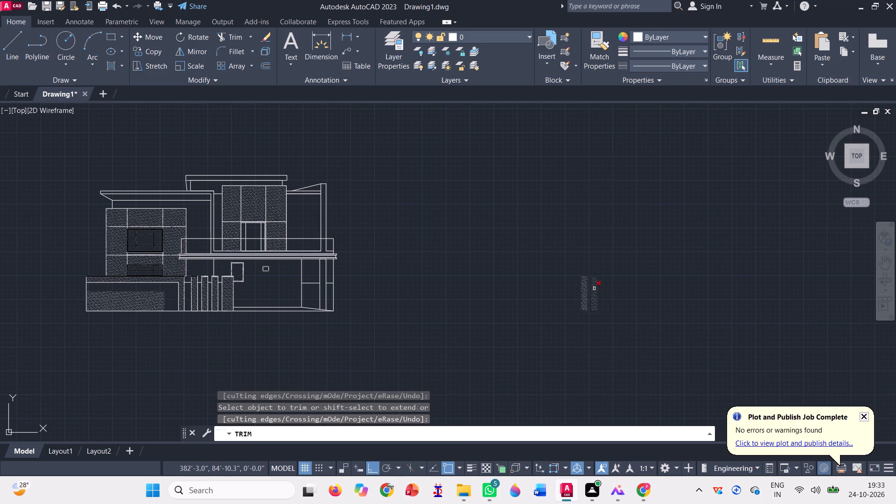
{"action": "left_click", "coordinate": [594, 288]}
{"action": "left_click", "coordinate": [585, 292]}
{"action": "scroll", "coordinate": [663, 283], "scroll_direction": "down", "scroll_amount": 1}
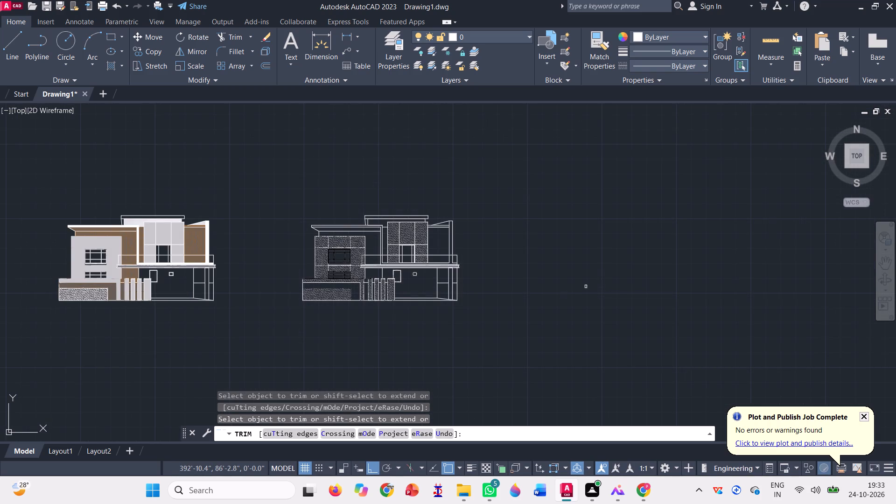
{"action": "key", "text": "Escape"}
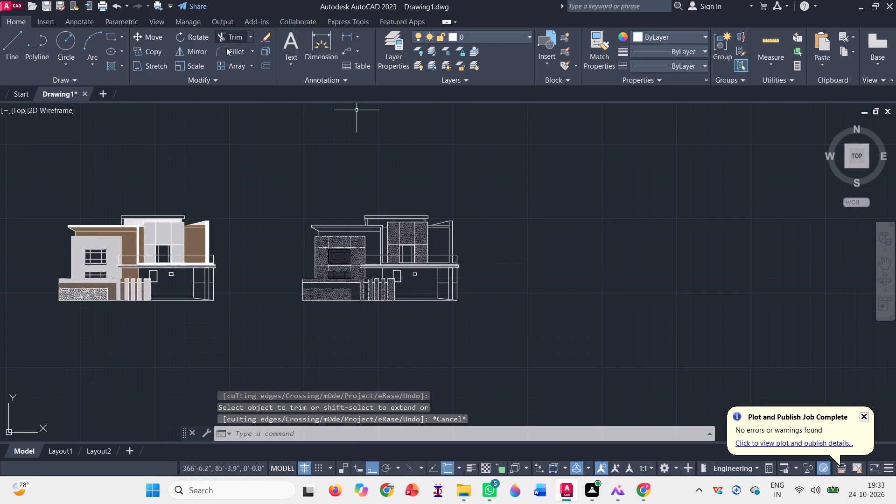
Trim away the AR-SAND hatch on the filled elevation's lower boundary wall panel.
{"action": "left_click", "coordinate": [154, 49]}
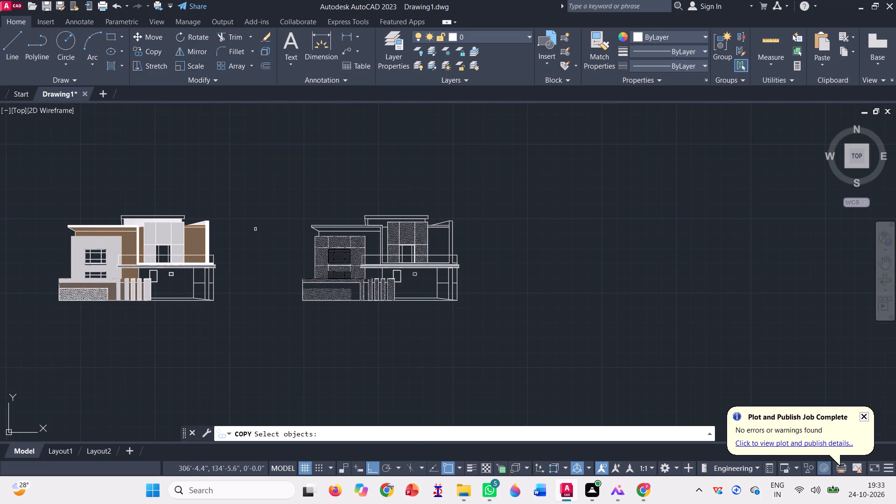
{"action": "key", "text": "Escape"}
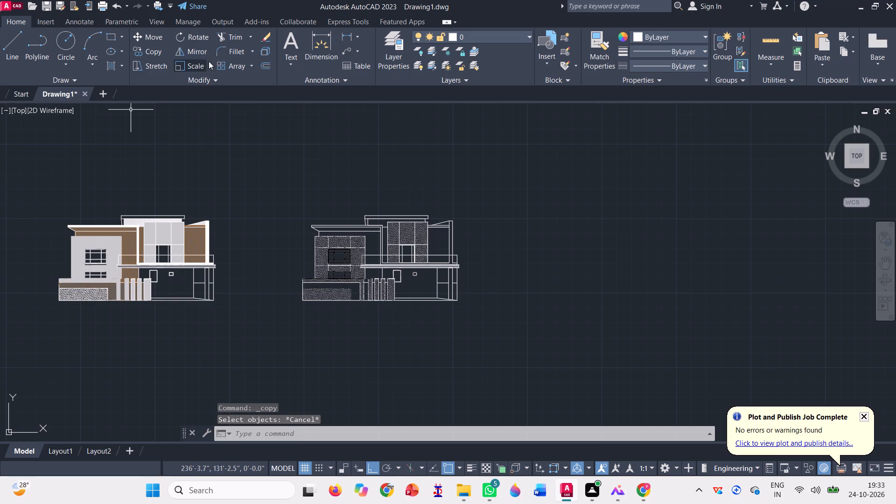
{"action": "left_click", "coordinate": [224, 36]}
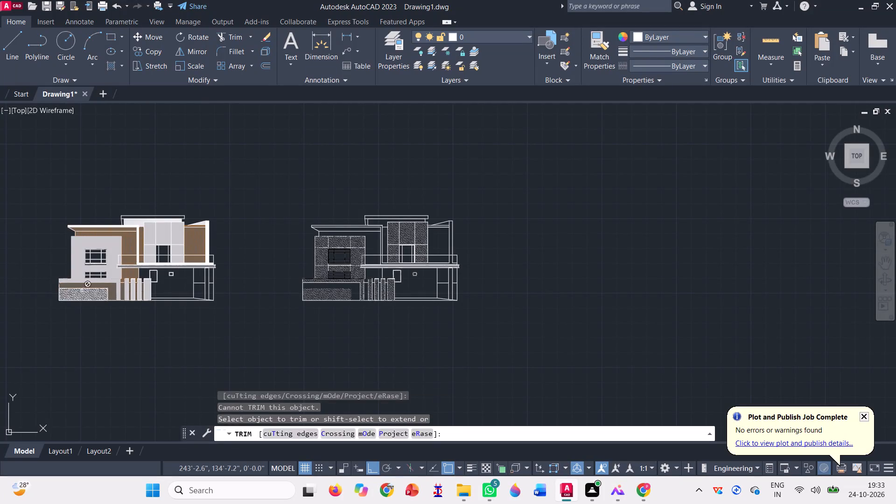
{"action": "left_click", "coordinate": [81, 296]}
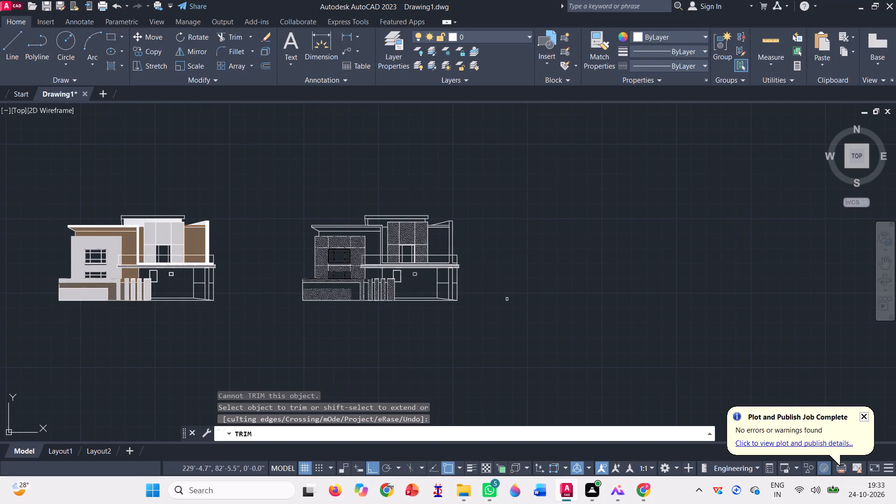
{"action": "key", "text": "Escape"}
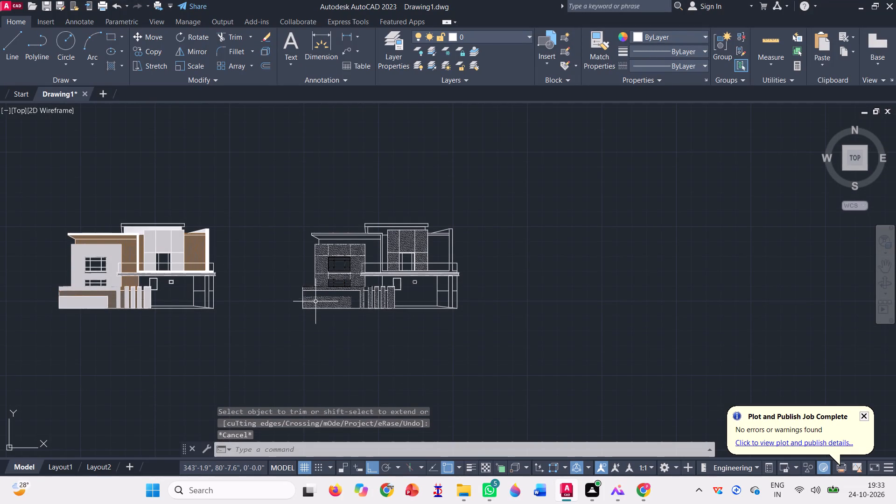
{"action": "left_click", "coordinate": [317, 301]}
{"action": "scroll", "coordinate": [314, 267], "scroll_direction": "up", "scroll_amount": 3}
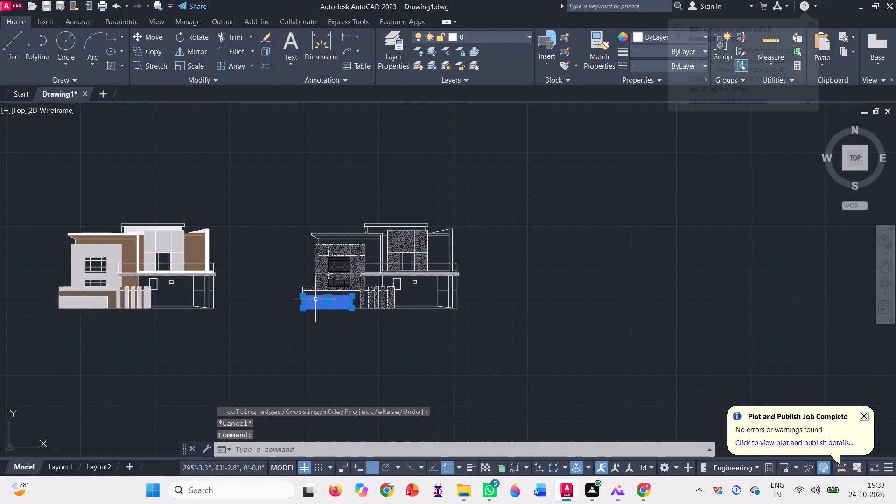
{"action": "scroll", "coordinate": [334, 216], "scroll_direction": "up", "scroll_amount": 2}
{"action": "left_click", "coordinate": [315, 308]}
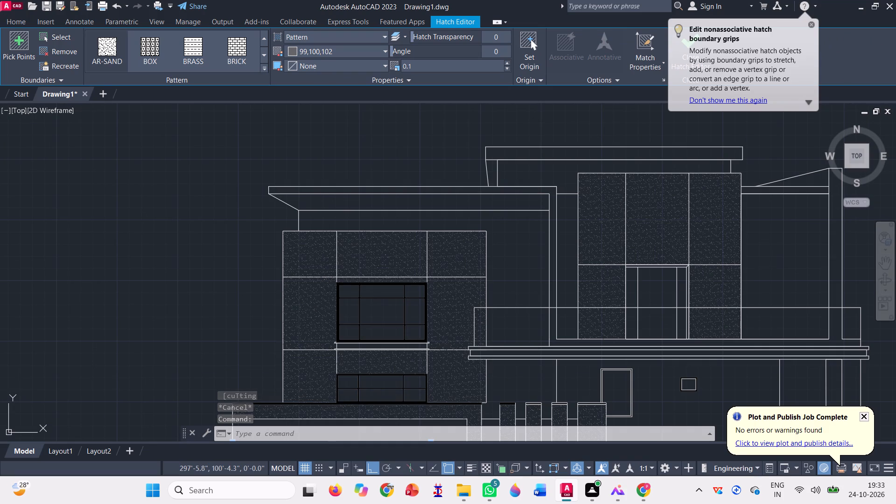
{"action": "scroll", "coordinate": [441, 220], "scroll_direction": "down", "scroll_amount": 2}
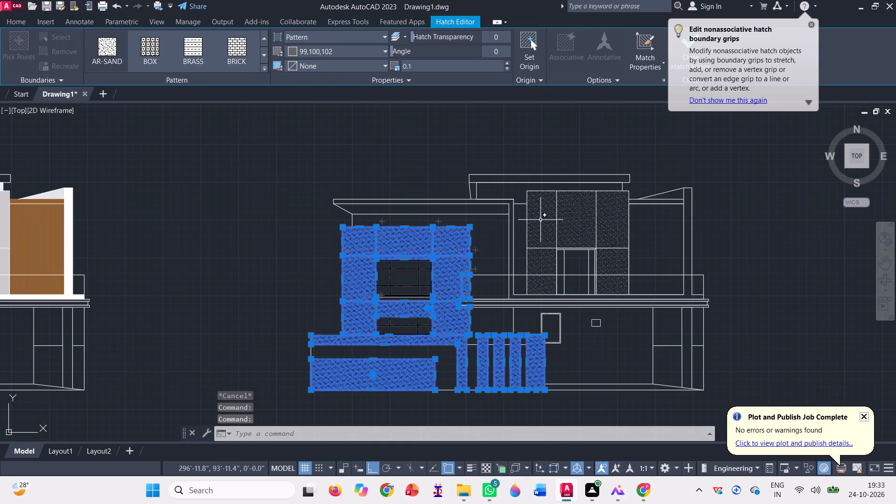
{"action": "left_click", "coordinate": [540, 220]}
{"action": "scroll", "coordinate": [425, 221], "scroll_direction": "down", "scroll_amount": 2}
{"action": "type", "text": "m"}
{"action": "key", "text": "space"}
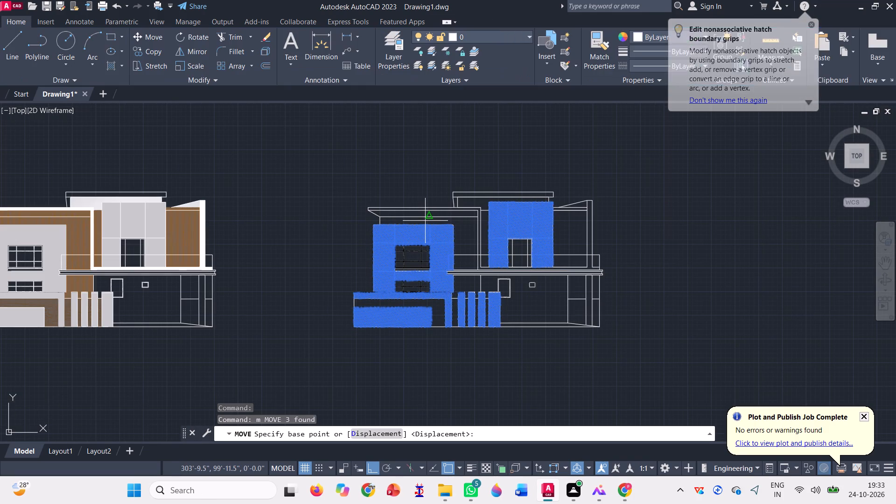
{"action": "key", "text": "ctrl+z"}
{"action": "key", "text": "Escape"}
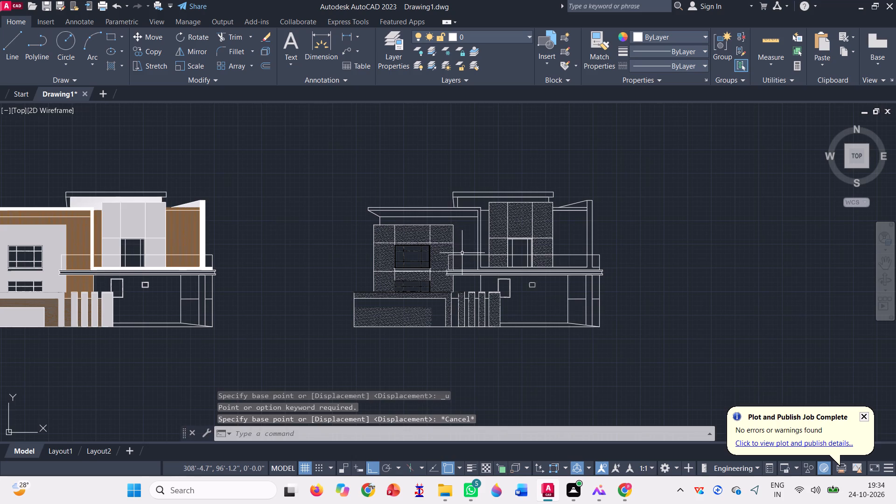
Copy the unfilled elevation's three AR-SAND hatches onto the filled elevation, using the elevations' bottom-right corners as base and destination points.
{"action": "type", "text": "co"}
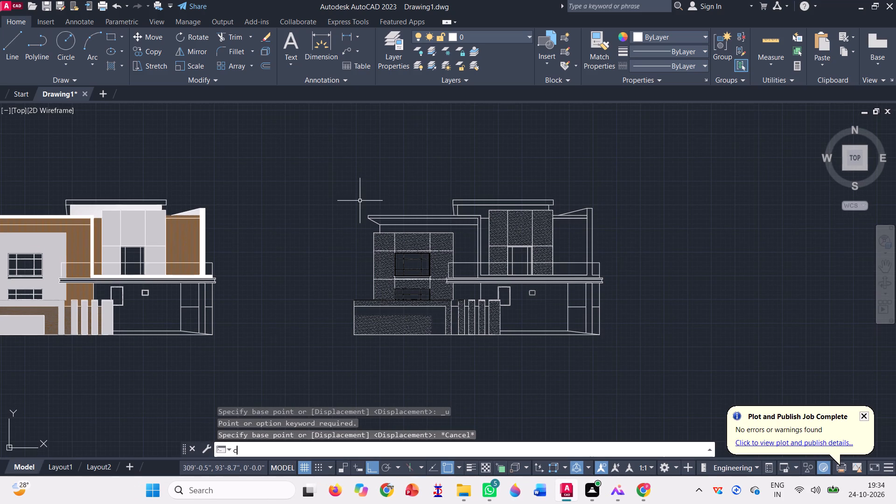
{"action": "key", "text": "space"}
{"action": "scroll", "coordinate": [511, 214], "scroll_direction": "up", "scroll_amount": 2}
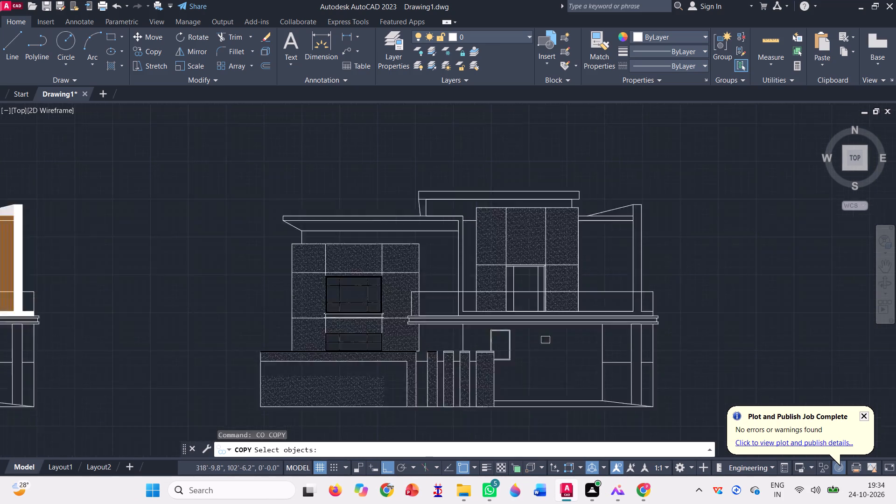
{"action": "scroll", "coordinate": [511, 214], "scroll_direction": "up", "scroll_amount": 1}
{"action": "left_click", "coordinate": [546, 241]}
{"action": "scroll", "coordinate": [531, 202], "scroll_direction": "down", "scroll_amount": 2}
{"action": "scroll", "coordinate": [513, 168], "scroll_direction": "down", "scroll_amount": 1}
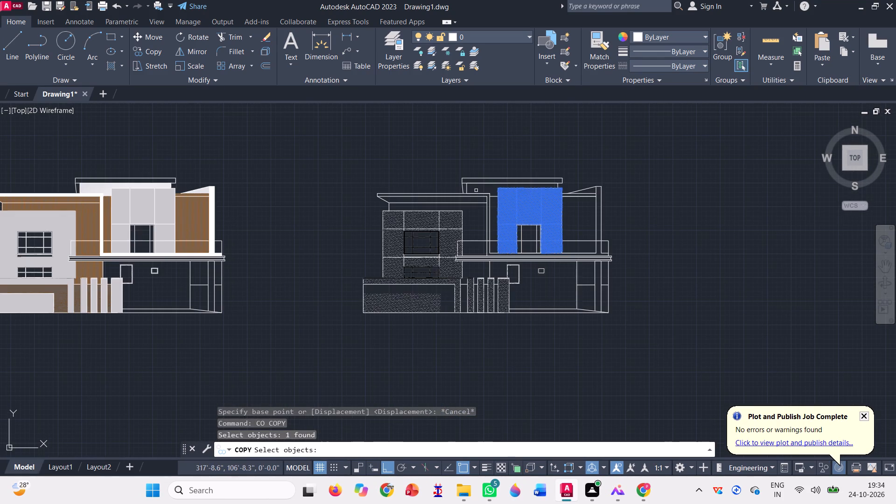
{"action": "left_click", "coordinate": [415, 217]}
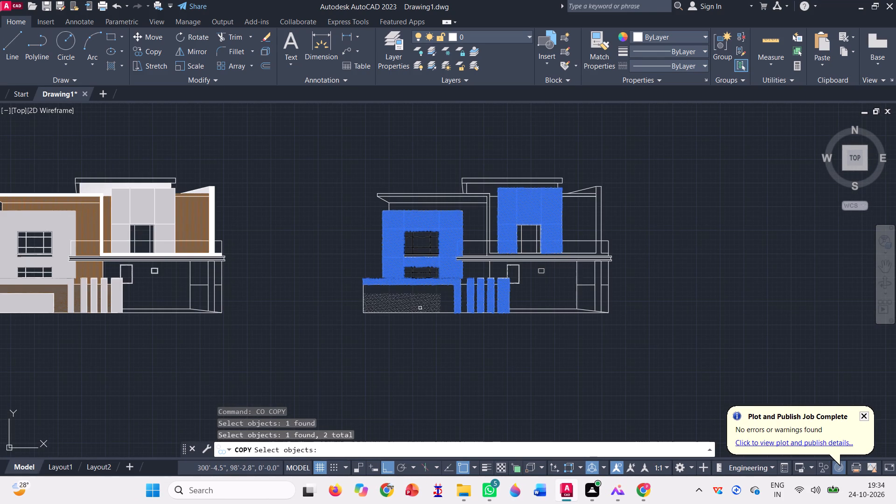
{"action": "left_click", "coordinate": [412, 304]}
{"action": "key", "text": "space"}
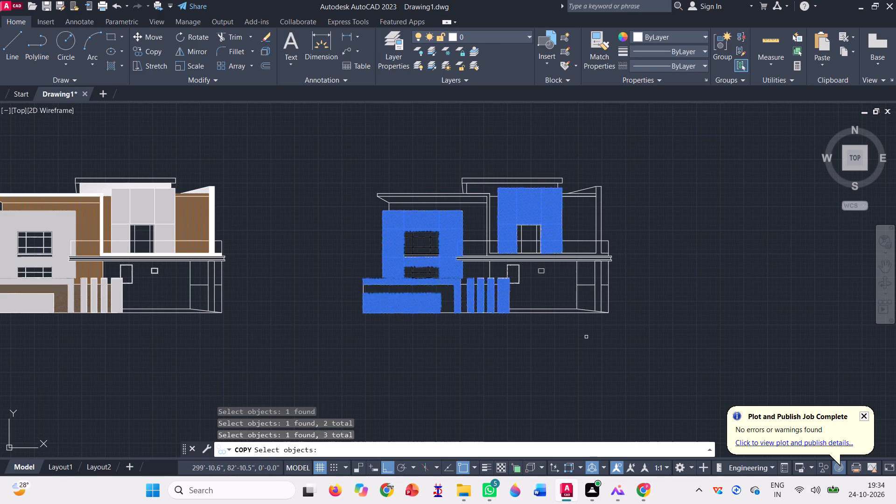
{"action": "left_click", "coordinate": [610, 310]}
{"action": "scroll", "coordinate": [692, 299], "scroll_direction": "down", "scroll_amount": 1}
{"action": "scroll", "coordinate": [401, 289], "scroll_direction": "up", "scroll_amount": 2}
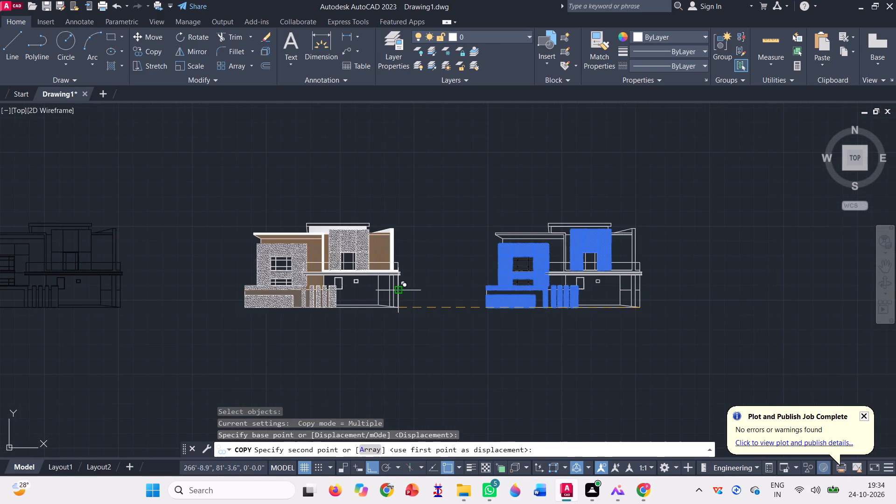
{"action": "scroll", "coordinate": [401, 289], "scroll_direction": "up", "scroll_amount": 1}
{"action": "left_click", "coordinate": [388, 364]}
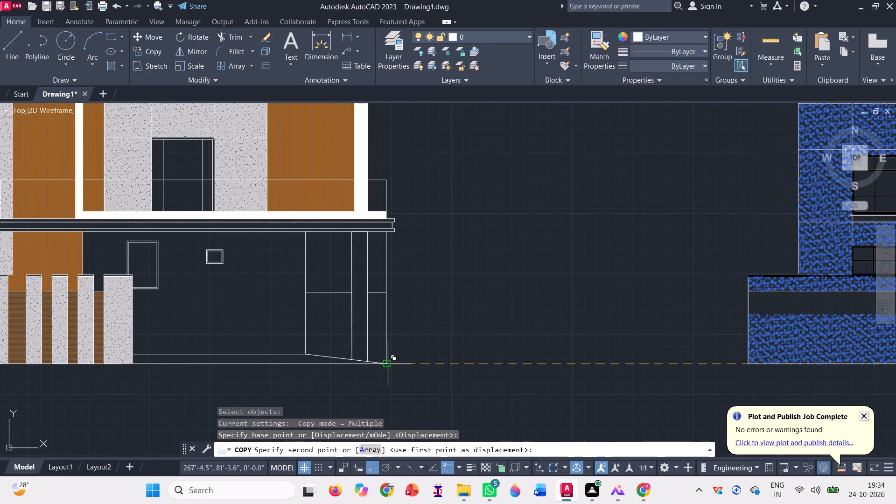
{"action": "scroll", "coordinate": [434, 307], "scroll_direction": "down", "scroll_amount": 2}
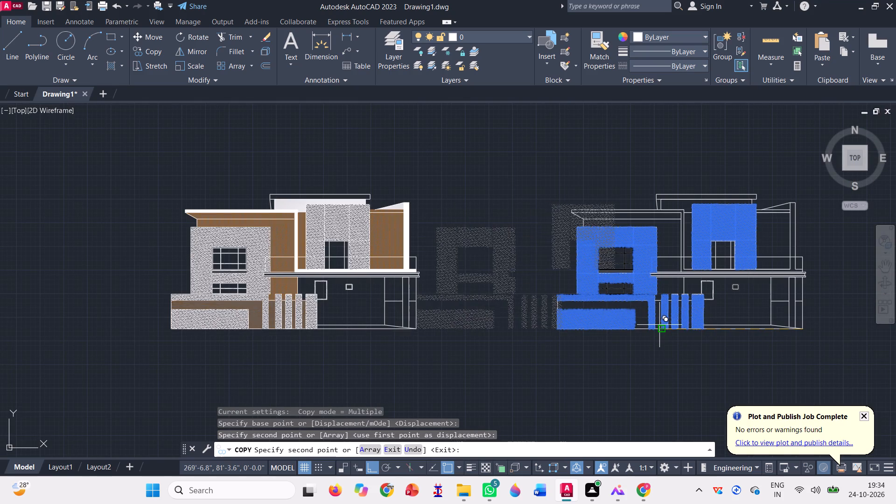
{"action": "key", "text": "space"}
Delete the AR-SAND hatches of the walls and pillars, boundary wall panel and upper central block from the unfilled elevation.
{"action": "scroll", "coordinate": [234, 245], "scroll_direction": "down", "scroll_amount": 1}
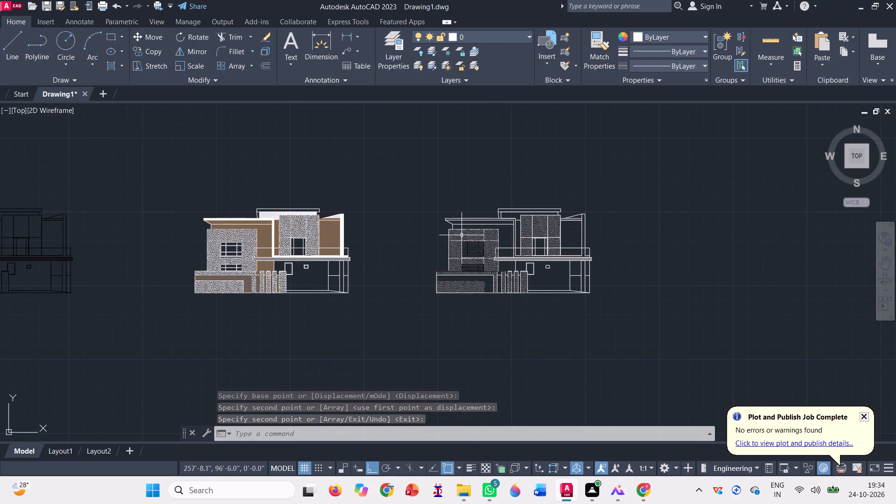
{"action": "scroll", "coordinate": [462, 235], "scroll_direction": "up", "scroll_amount": 3}
{"action": "left_click", "coordinate": [440, 229]}
{"action": "scroll", "coordinate": [441, 225], "scroll_direction": "down", "scroll_amount": 2}
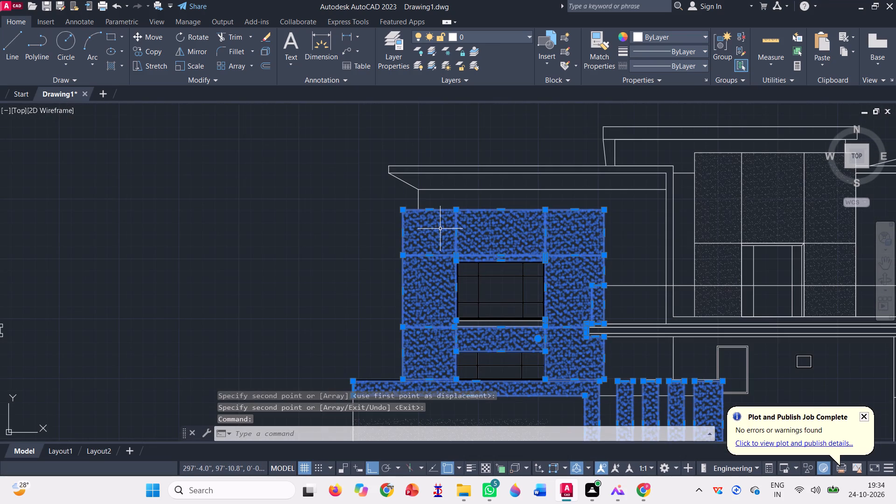
{"action": "scroll", "coordinate": [491, 187], "scroll_direction": "down", "scroll_amount": 4}
{"action": "left_click", "coordinate": [498, 246]}
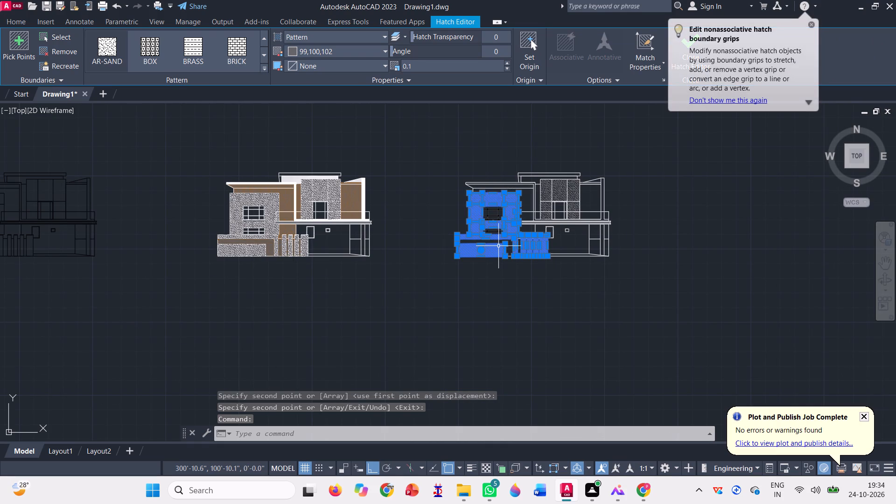
{"action": "scroll", "coordinate": [566, 172], "scroll_direction": "up", "scroll_amount": 3}
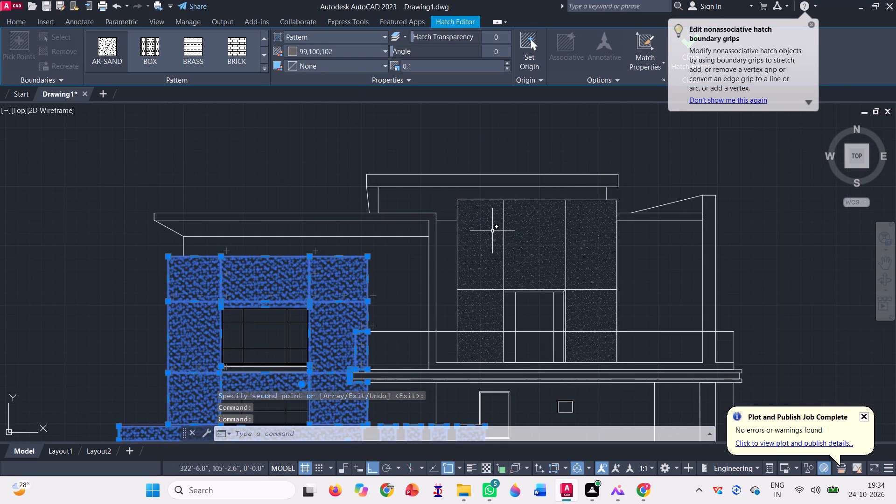
{"action": "left_click", "coordinate": [492, 230]}
{"action": "scroll", "coordinate": [494, 185], "scroll_direction": "down", "scroll_amount": 5}
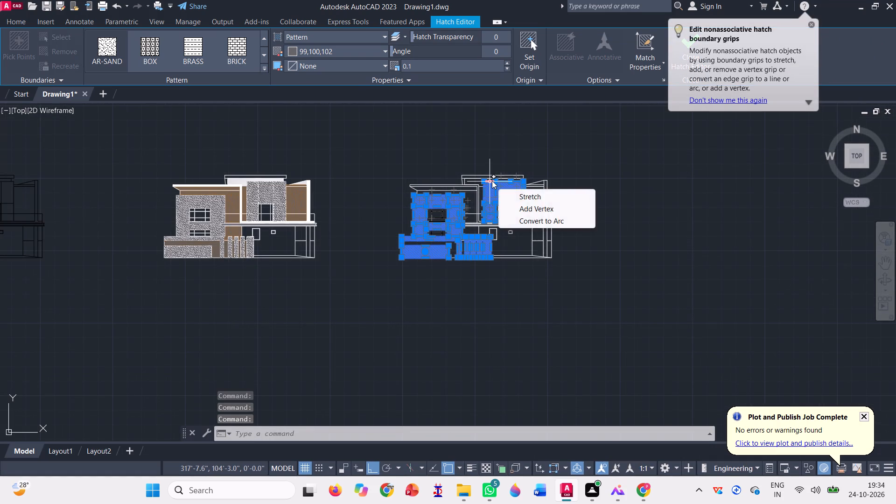
{"action": "key", "text": "Delete"}
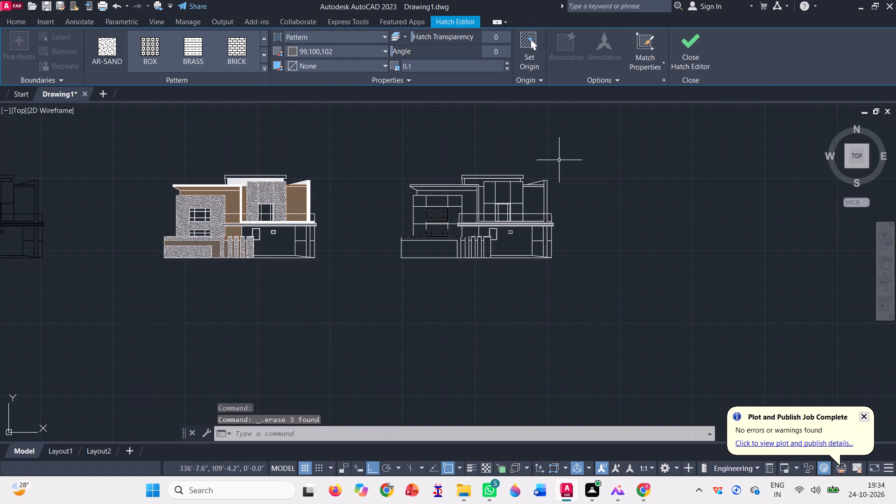
{"action": "scroll", "coordinate": [162, 165], "scroll_direction": "up", "scroll_amount": 1}
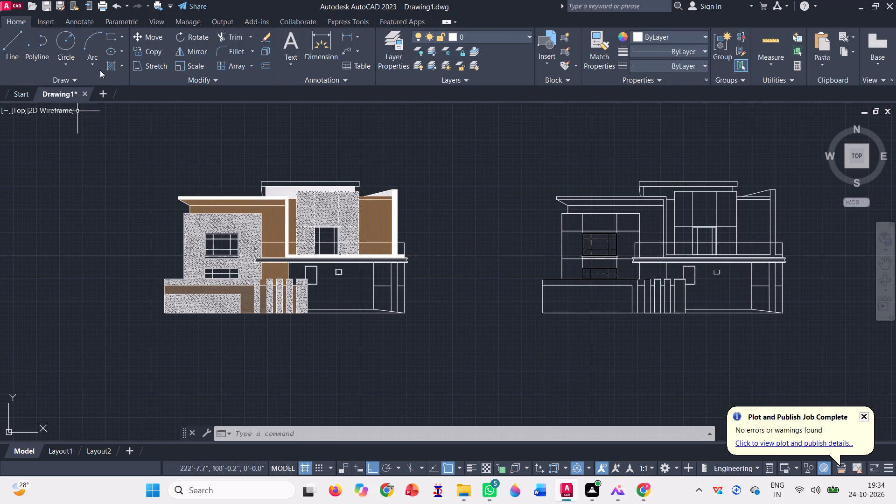
Fill the top roof slab of the filled elevation with a solid hatch in colour 99,100,102.
{"action": "left_click", "coordinate": [122, 68]}
{"action": "left_click", "coordinate": [126, 107]}
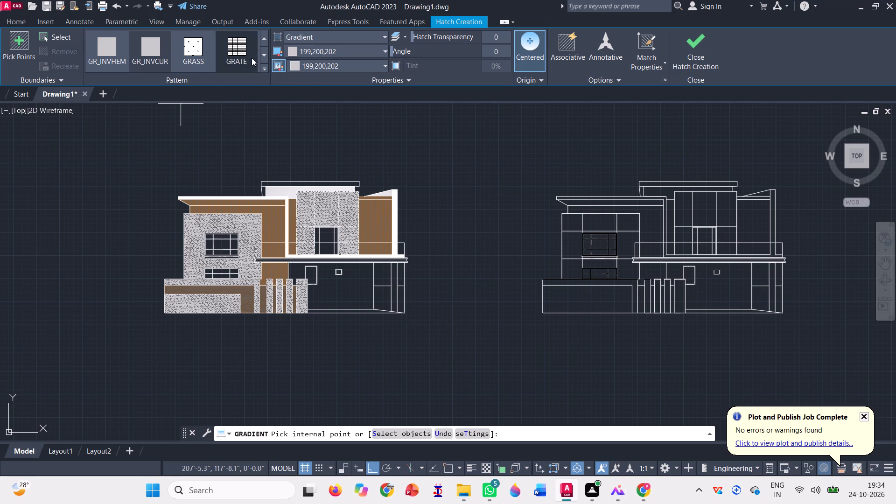
{"action": "scroll", "coordinate": [213, 53], "scroll_direction": "up", "scroll_amount": 3}
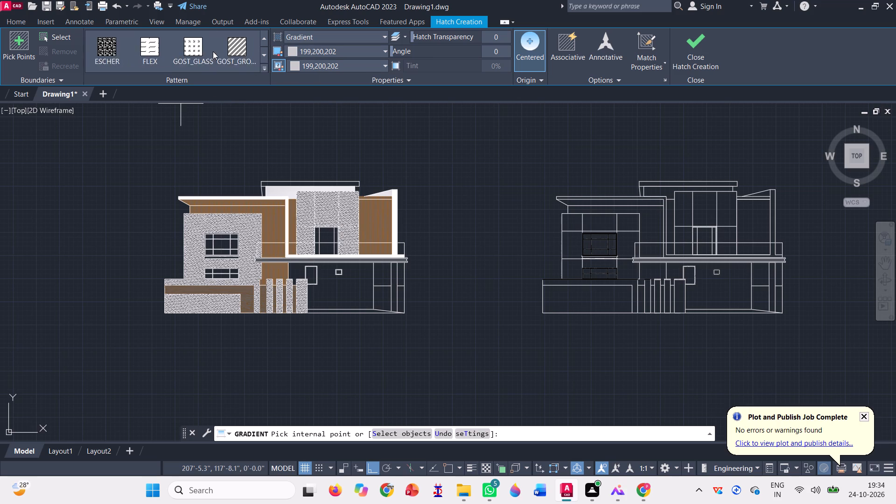
{"action": "scroll", "coordinate": [213, 51], "scroll_direction": "up", "scroll_amount": 16}
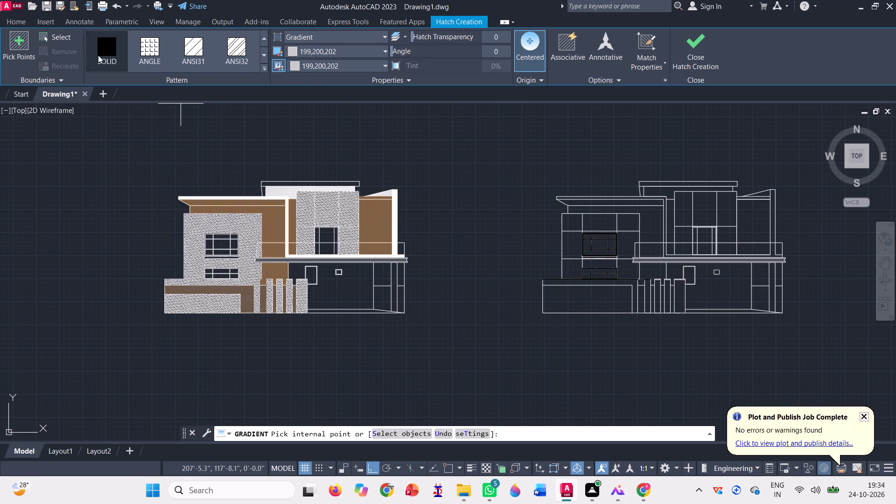
{"action": "left_click", "coordinate": [98, 55]}
{"action": "left_click", "coordinate": [355, 47]}
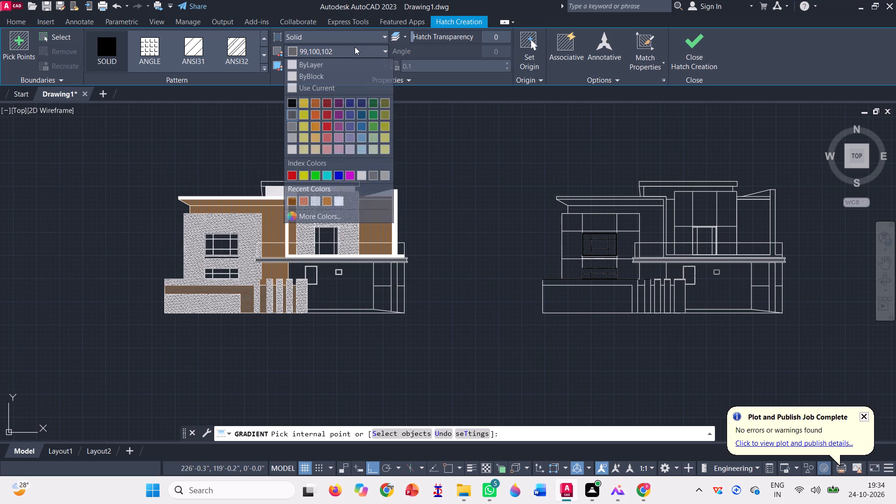
{"action": "left_click", "coordinate": [291, 111]}
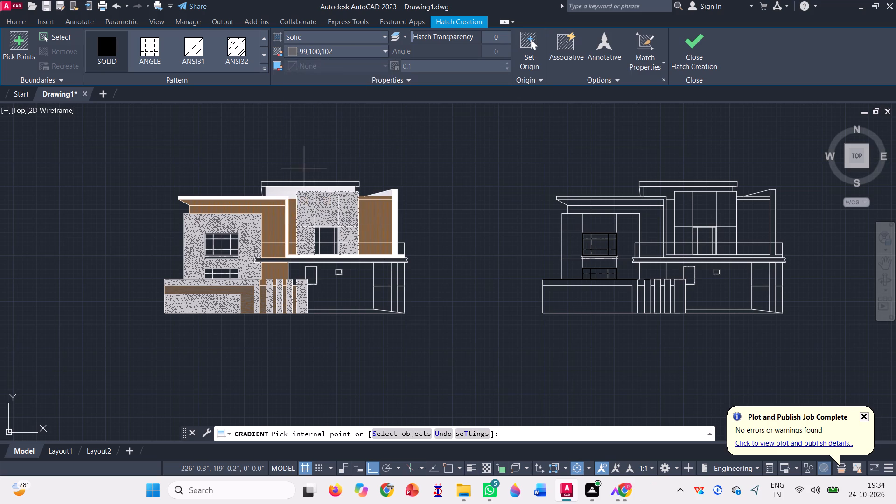
{"action": "scroll", "coordinate": [307, 174], "scroll_direction": "up", "scroll_amount": 4}
{"action": "scroll", "coordinate": [268, 203], "scroll_direction": "up", "scroll_amount": 3}
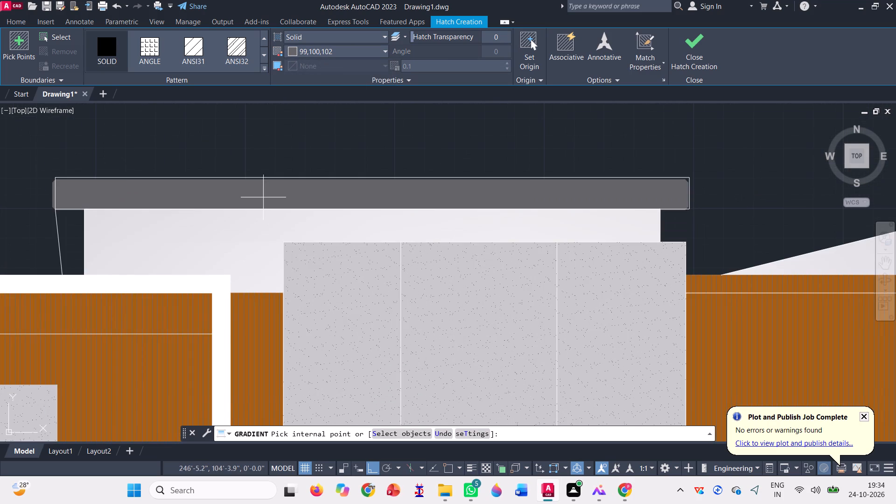
{"action": "left_click", "coordinate": [263, 197]}
{"action": "scroll", "coordinate": [295, 161], "scroll_direction": "down", "scroll_amount": 6}
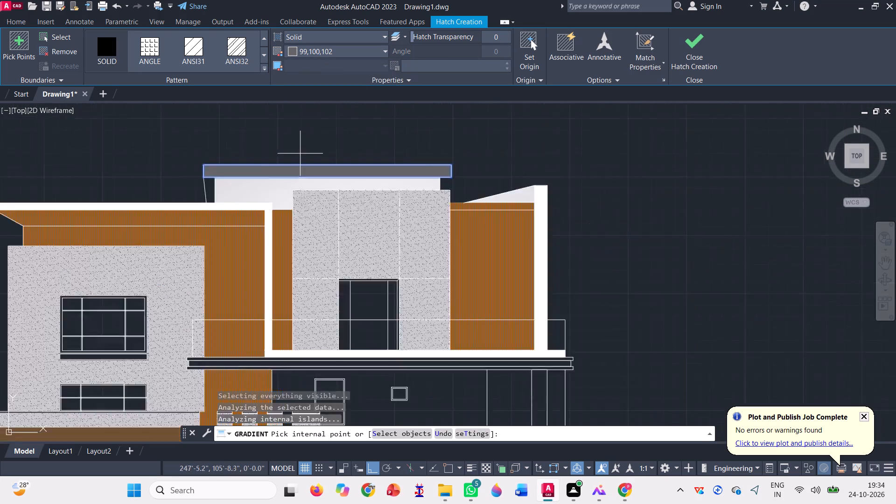
{"action": "scroll", "coordinate": [180, 57], "scroll_direction": "down", "scroll_amount": 2}
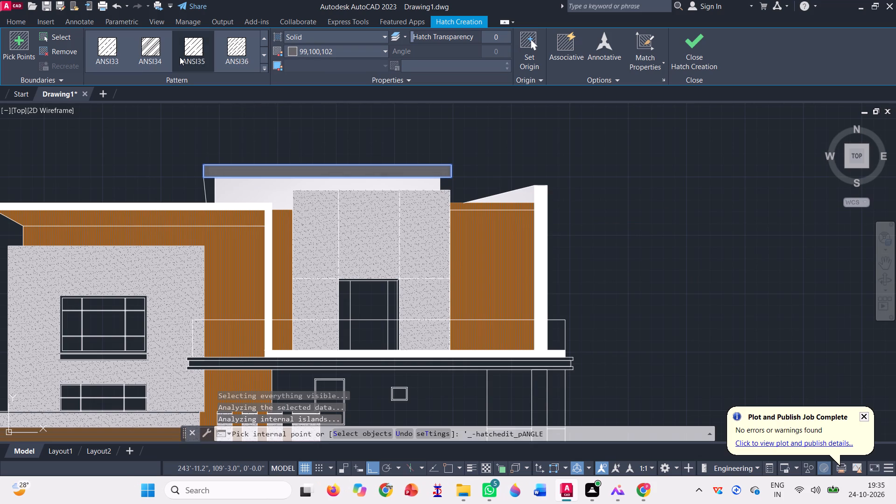
{"action": "scroll", "coordinate": [180, 57], "scroll_direction": "down", "scroll_amount": 6}
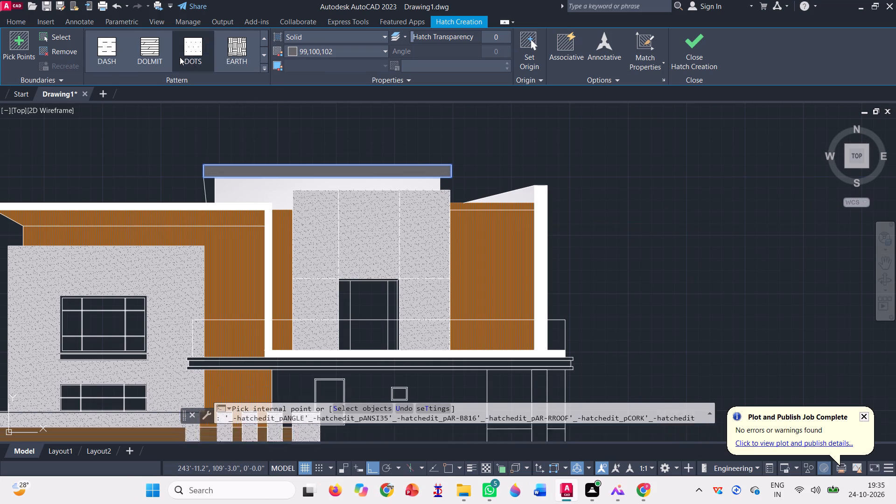
{"action": "scroll", "coordinate": [180, 57], "scroll_direction": "down", "scroll_amount": 2}
{"action": "scroll", "coordinate": [182, 55], "scroll_direction": "up", "scroll_amount": 2}
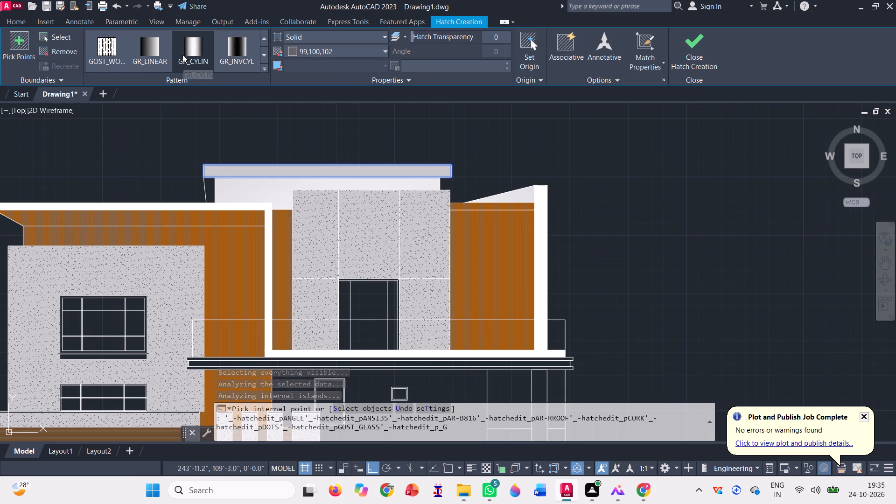
{"action": "scroll", "coordinate": [182, 55], "scroll_direction": "up", "scroll_amount": 2}
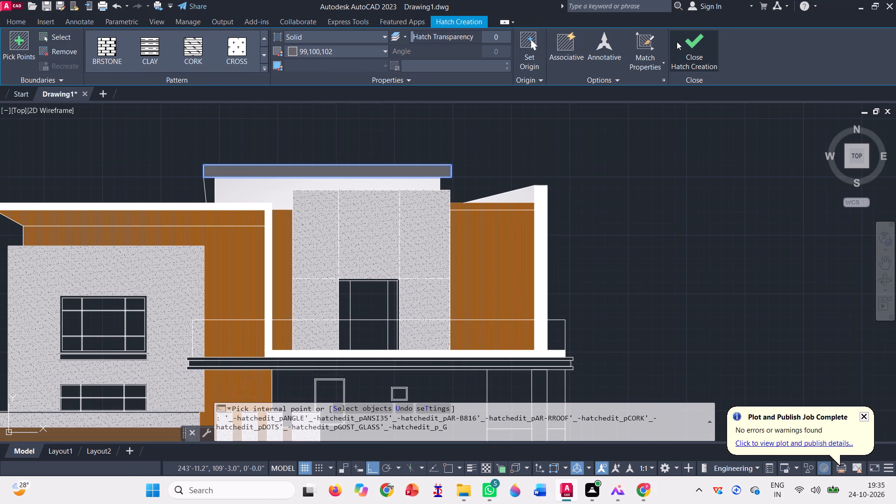
{"action": "left_click", "coordinate": [679, 39]}
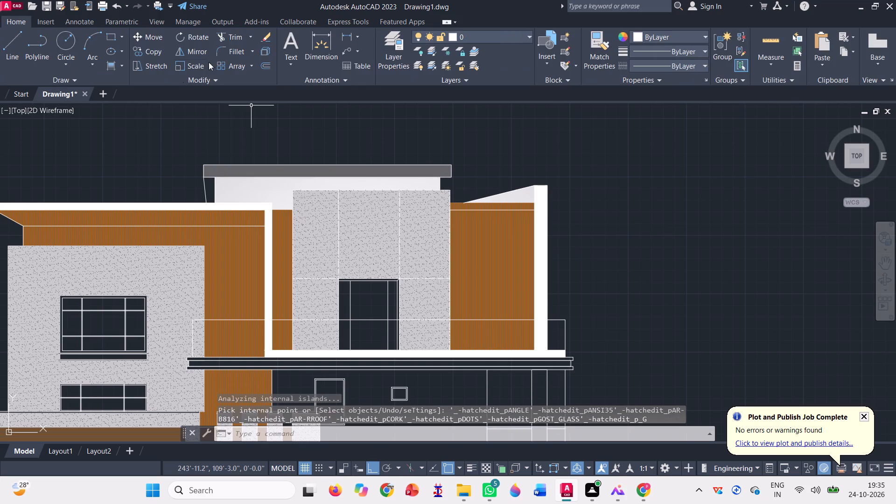
Fill the slanted piece under the top roof slab's left end with a GR_HEMISP gradient from 99,100,102 to 199,200,202.
{"action": "left_click", "coordinate": [111, 64]}
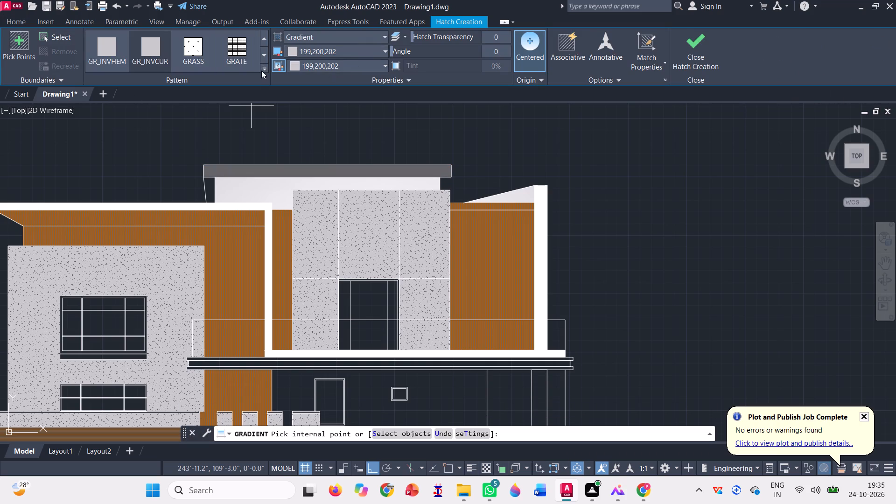
{"action": "left_click", "coordinate": [262, 67]}
{"action": "scroll", "coordinate": [179, 114], "scroll_direction": "up", "scroll_amount": 3}
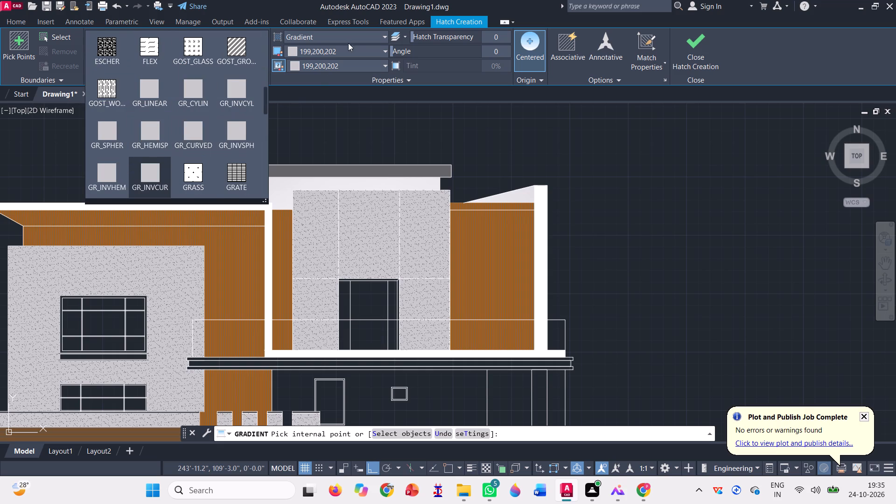
{"action": "left_click", "coordinate": [358, 65]}
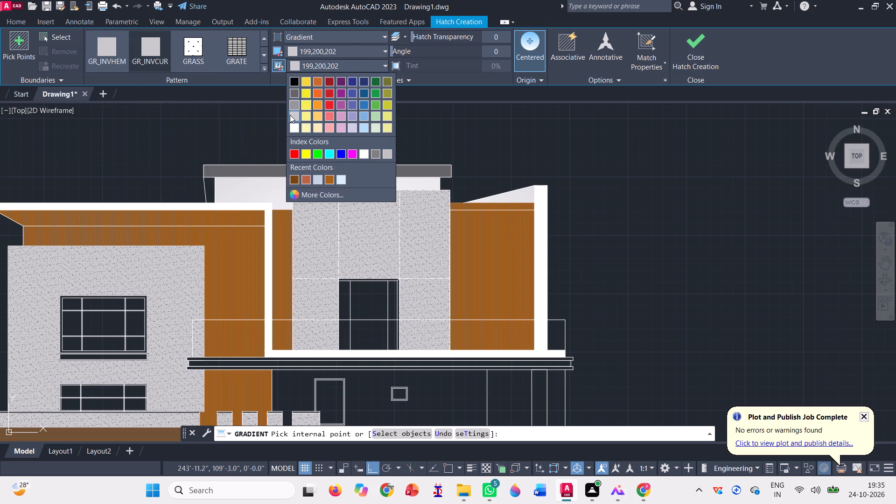
{"action": "left_click", "coordinate": [326, 51]}
{"action": "left_click", "coordinate": [327, 51]}
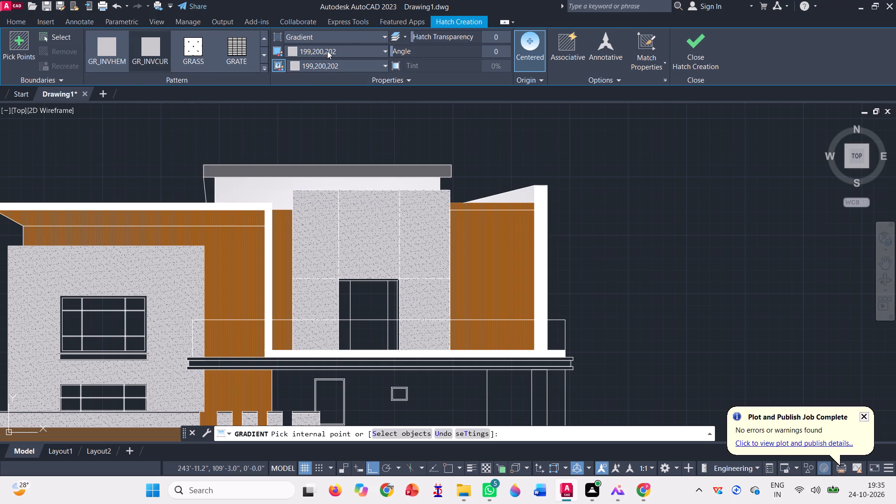
{"action": "left_click", "coordinate": [293, 76]}
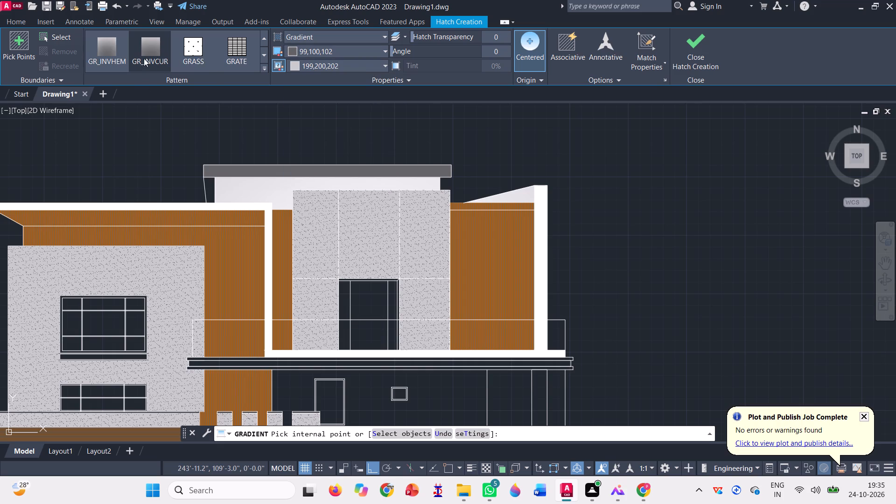
{"action": "scroll", "coordinate": [214, 62], "scroll_direction": "down", "scroll_amount": 1}
{"action": "scroll", "coordinate": [214, 63], "scroll_direction": "up", "scroll_amount": 2}
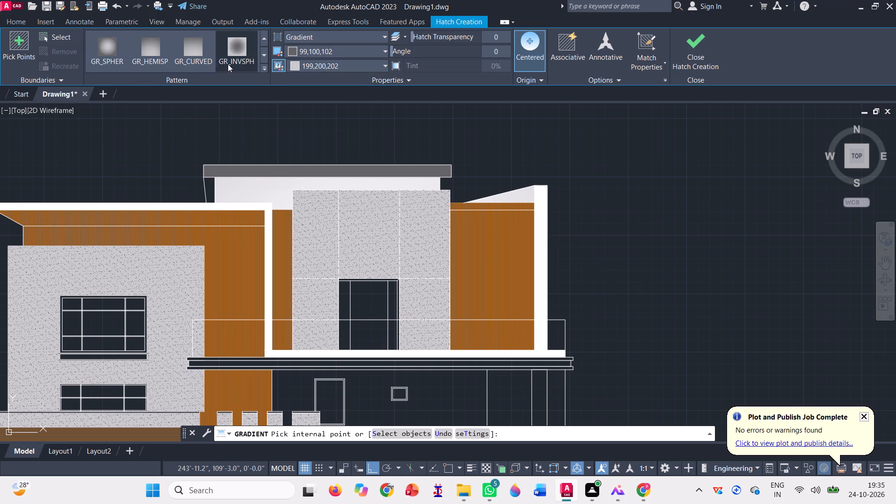
{"action": "left_click", "coordinate": [155, 43]}
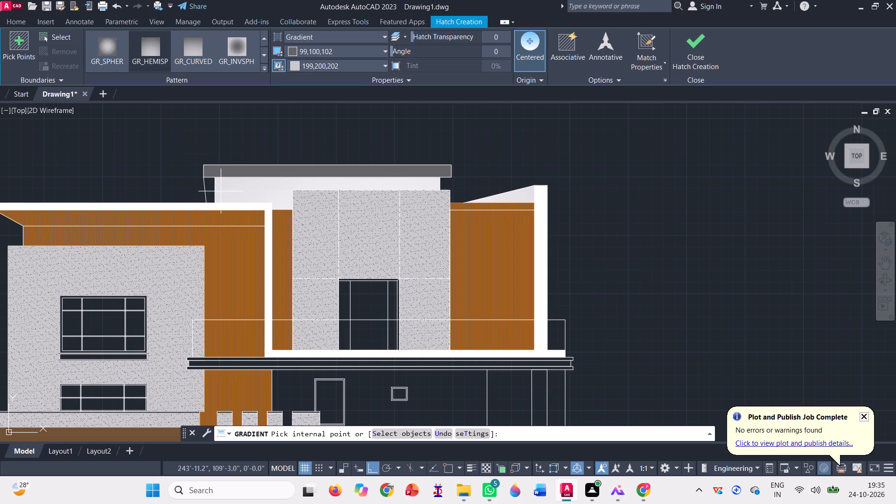
{"action": "scroll", "coordinate": [221, 191], "scroll_direction": "up", "scroll_amount": 3}
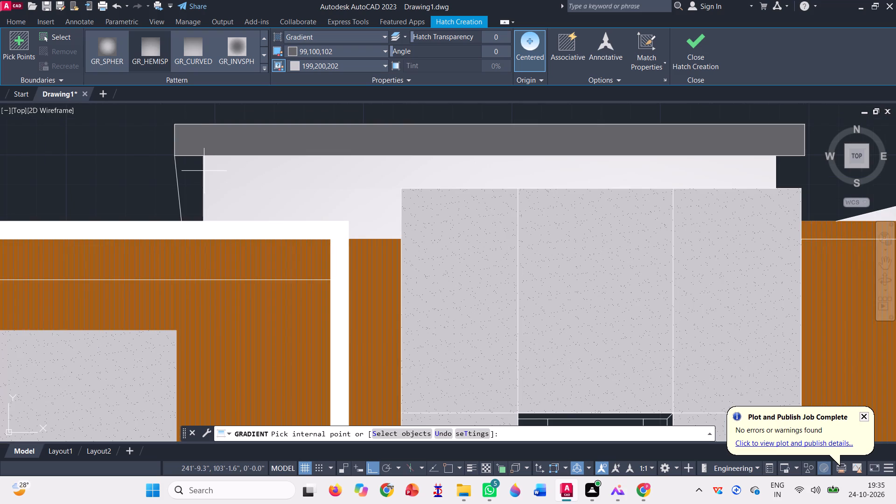
{"action": "left_click", "coordinate": [192, 175]}
{"action": "scroll", "coordinate": [183, 162], "scroll_direction": "down", "scroll_amount": 6}
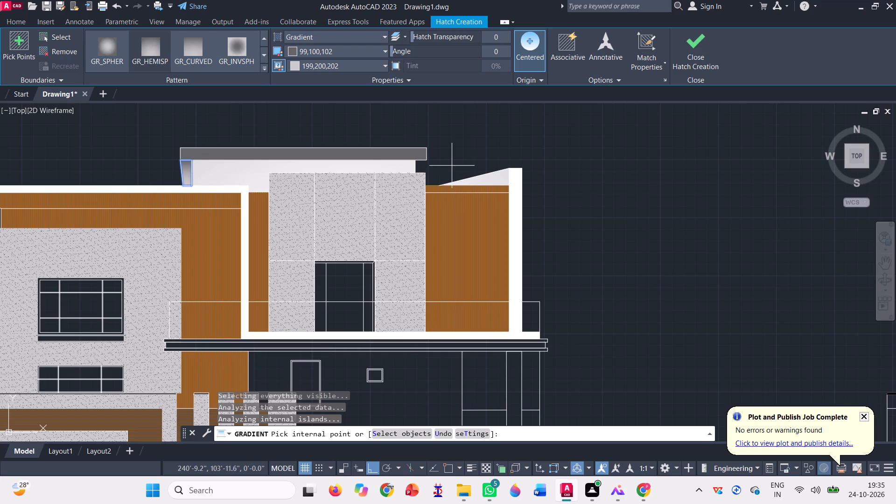
{"action": "scroll", "coordinate": [452, 166], "scroll_direction": "down", "scroll_amount": 1}
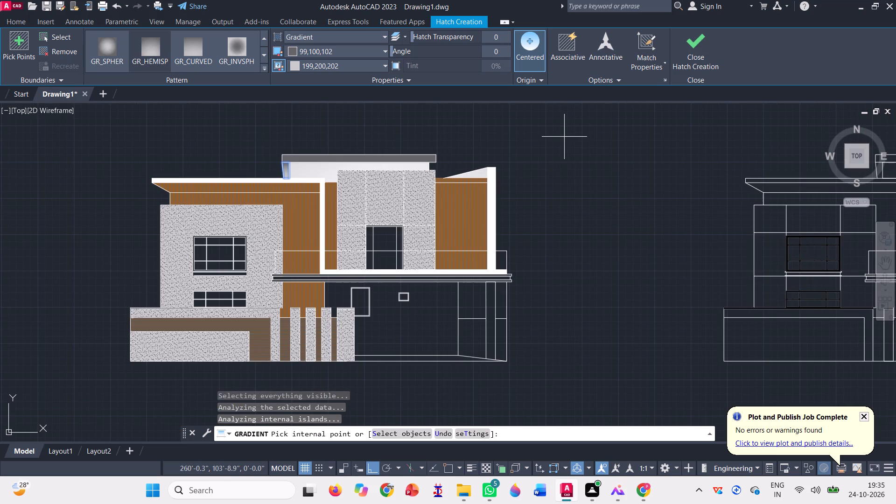
{"action": "left_click", "coordinate": [702, 51]}
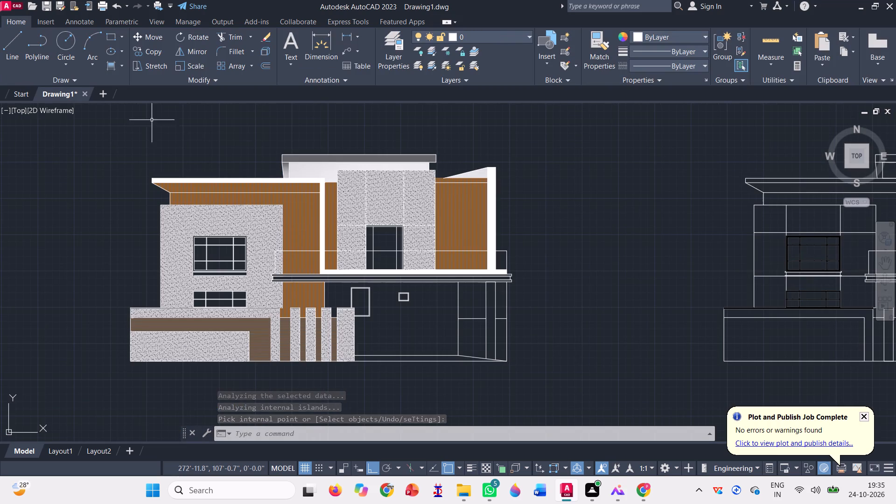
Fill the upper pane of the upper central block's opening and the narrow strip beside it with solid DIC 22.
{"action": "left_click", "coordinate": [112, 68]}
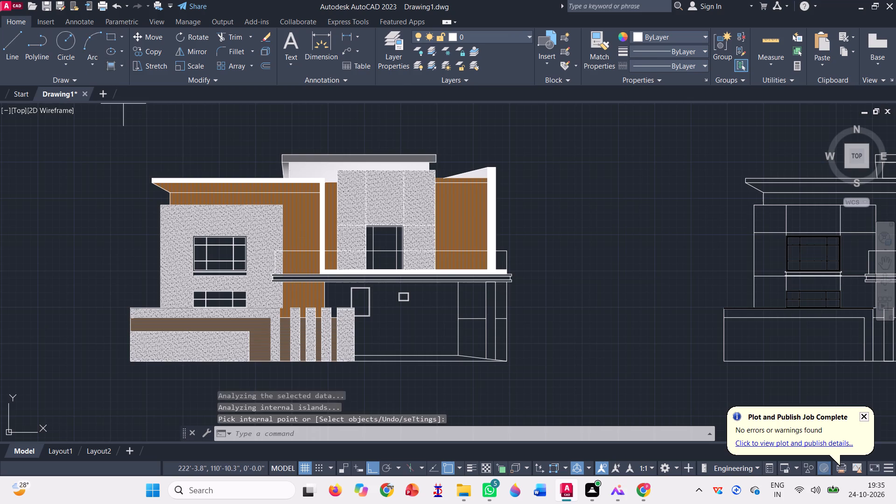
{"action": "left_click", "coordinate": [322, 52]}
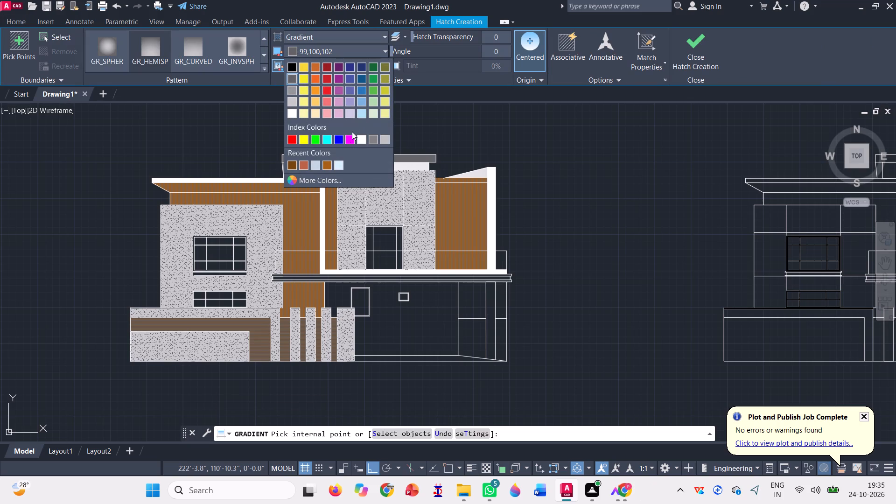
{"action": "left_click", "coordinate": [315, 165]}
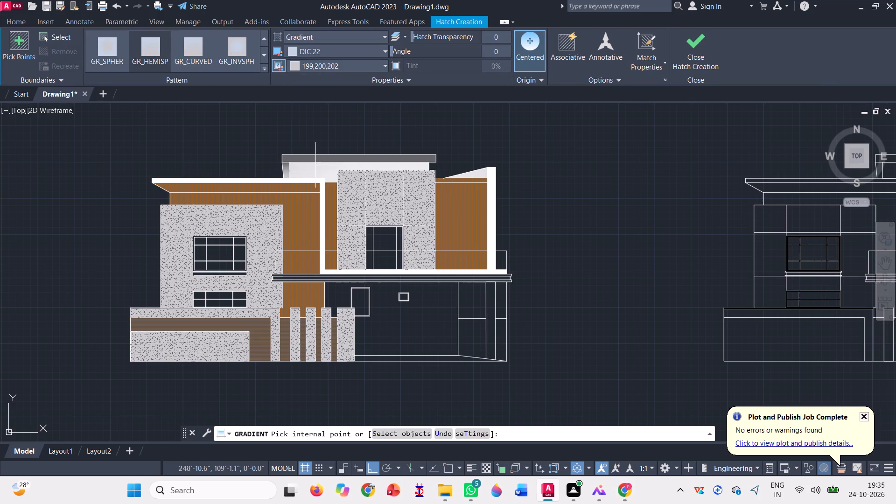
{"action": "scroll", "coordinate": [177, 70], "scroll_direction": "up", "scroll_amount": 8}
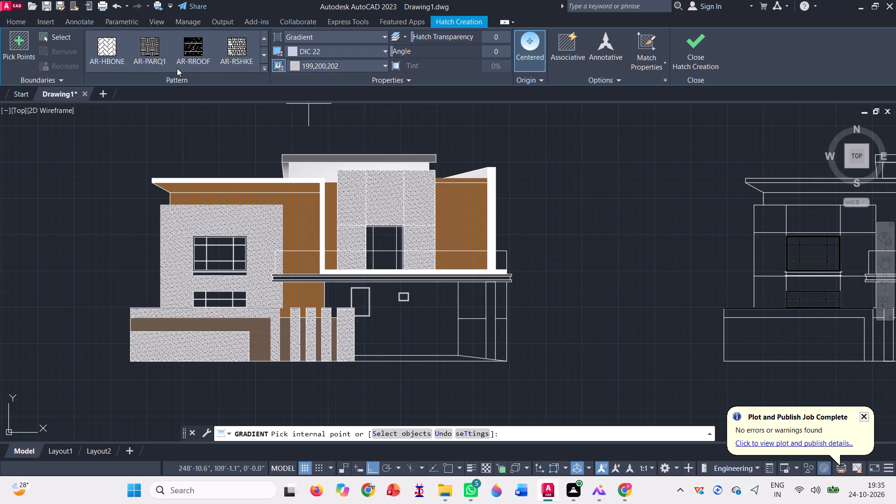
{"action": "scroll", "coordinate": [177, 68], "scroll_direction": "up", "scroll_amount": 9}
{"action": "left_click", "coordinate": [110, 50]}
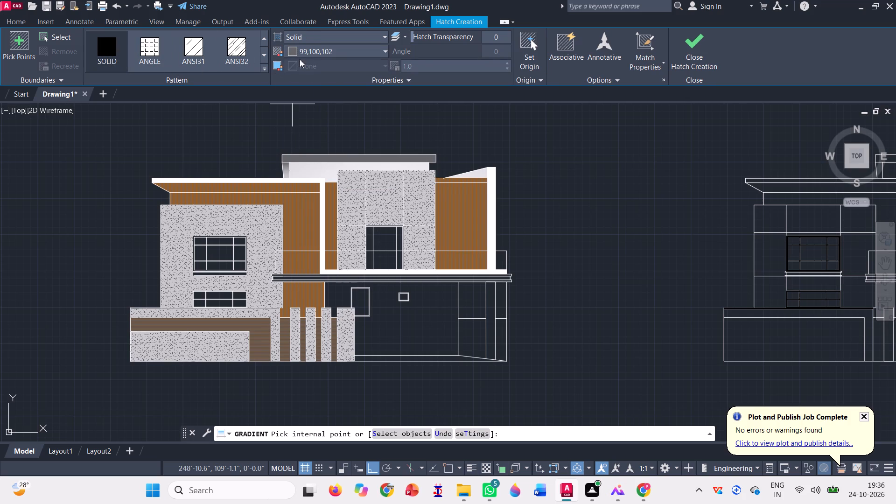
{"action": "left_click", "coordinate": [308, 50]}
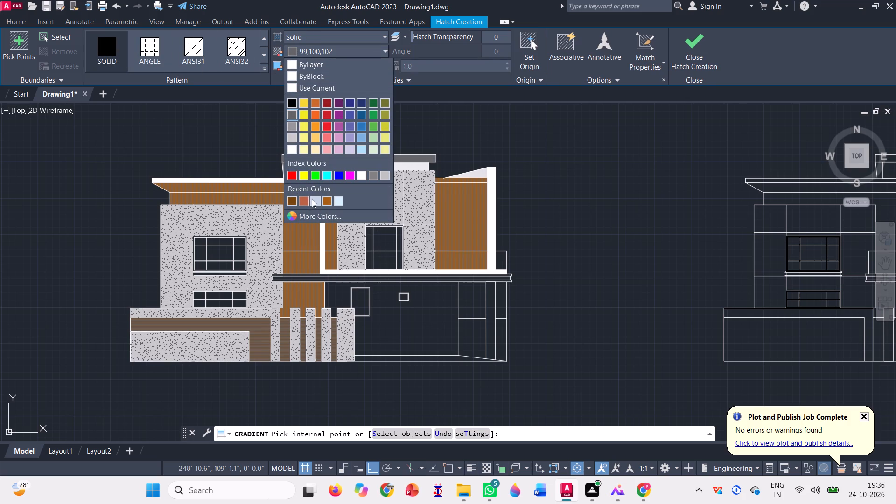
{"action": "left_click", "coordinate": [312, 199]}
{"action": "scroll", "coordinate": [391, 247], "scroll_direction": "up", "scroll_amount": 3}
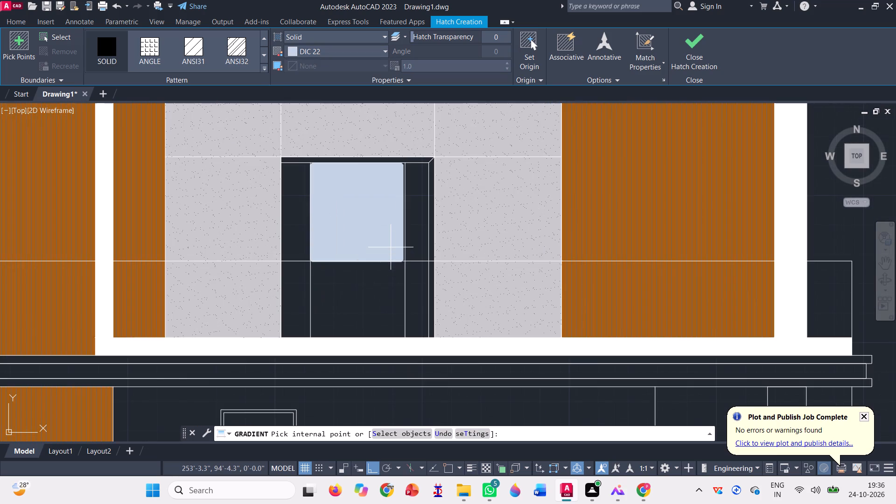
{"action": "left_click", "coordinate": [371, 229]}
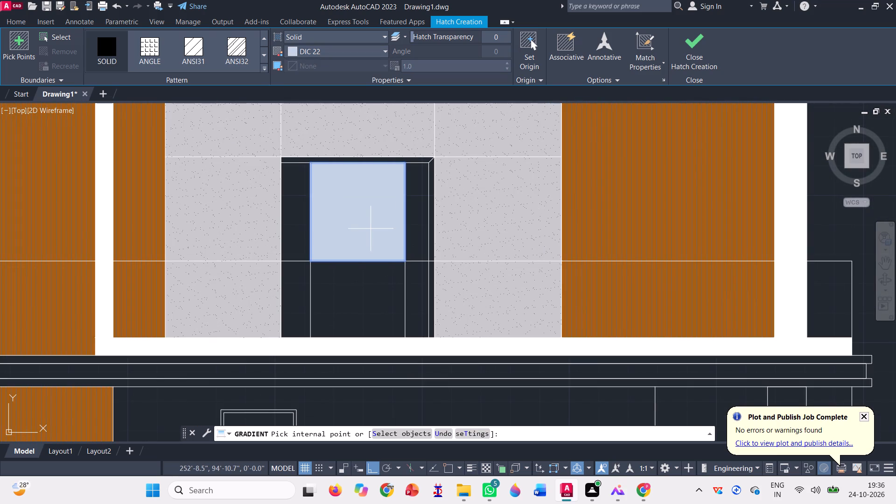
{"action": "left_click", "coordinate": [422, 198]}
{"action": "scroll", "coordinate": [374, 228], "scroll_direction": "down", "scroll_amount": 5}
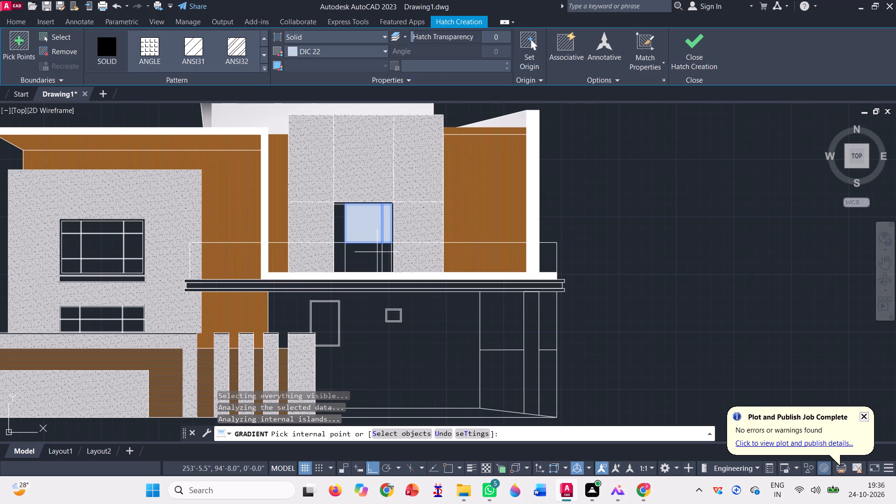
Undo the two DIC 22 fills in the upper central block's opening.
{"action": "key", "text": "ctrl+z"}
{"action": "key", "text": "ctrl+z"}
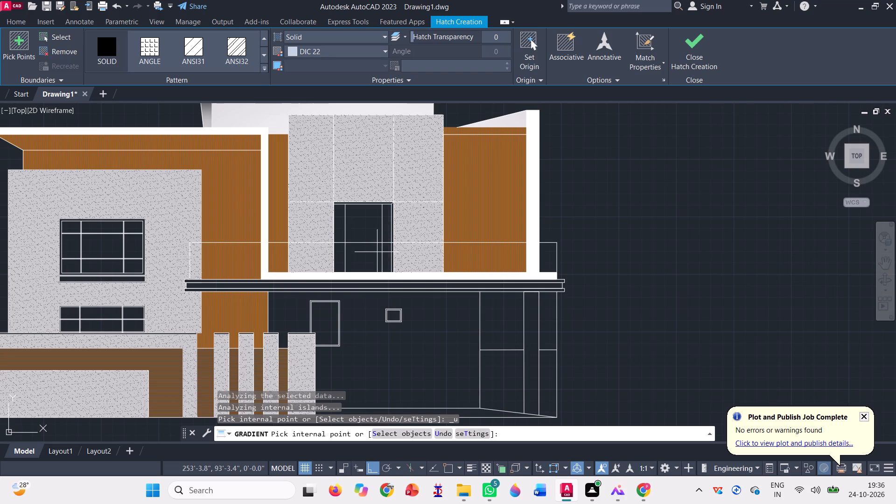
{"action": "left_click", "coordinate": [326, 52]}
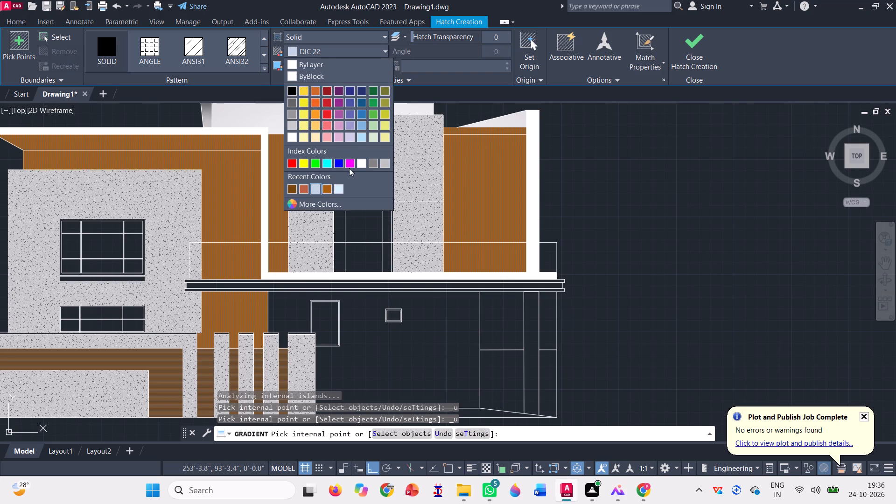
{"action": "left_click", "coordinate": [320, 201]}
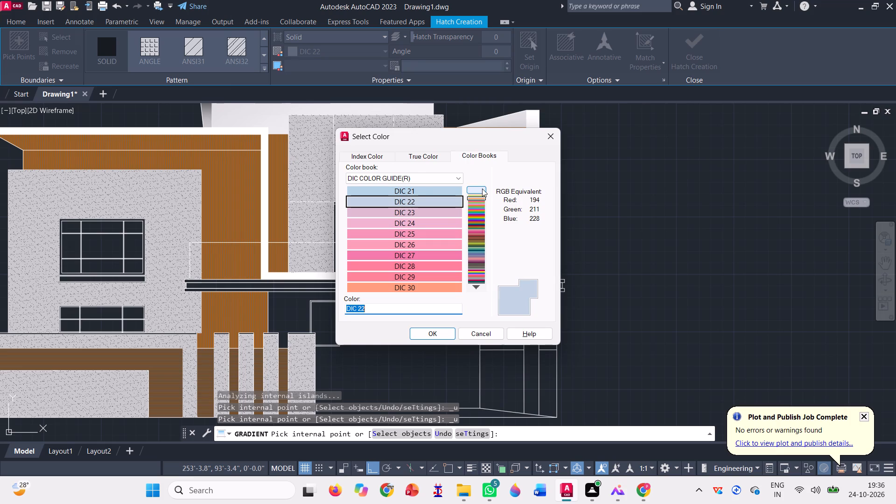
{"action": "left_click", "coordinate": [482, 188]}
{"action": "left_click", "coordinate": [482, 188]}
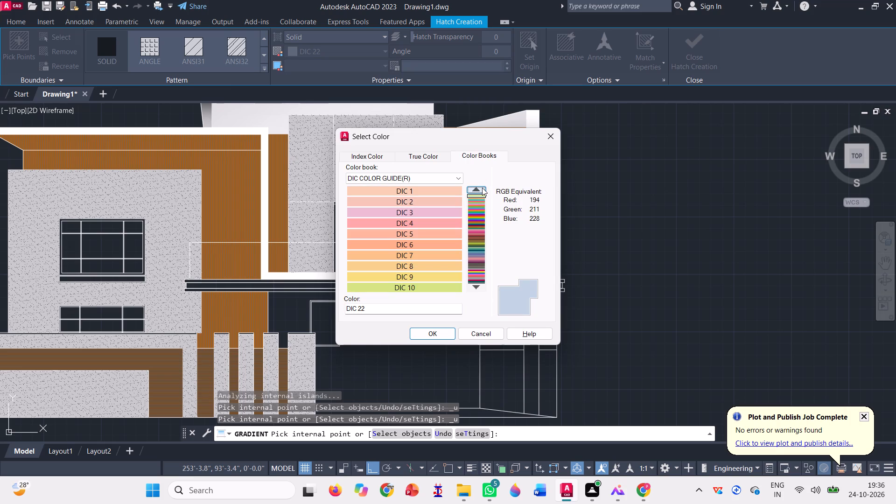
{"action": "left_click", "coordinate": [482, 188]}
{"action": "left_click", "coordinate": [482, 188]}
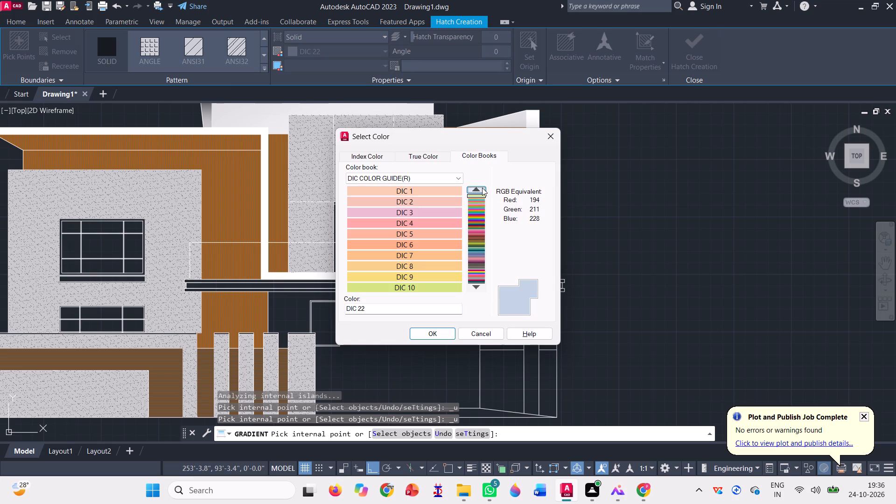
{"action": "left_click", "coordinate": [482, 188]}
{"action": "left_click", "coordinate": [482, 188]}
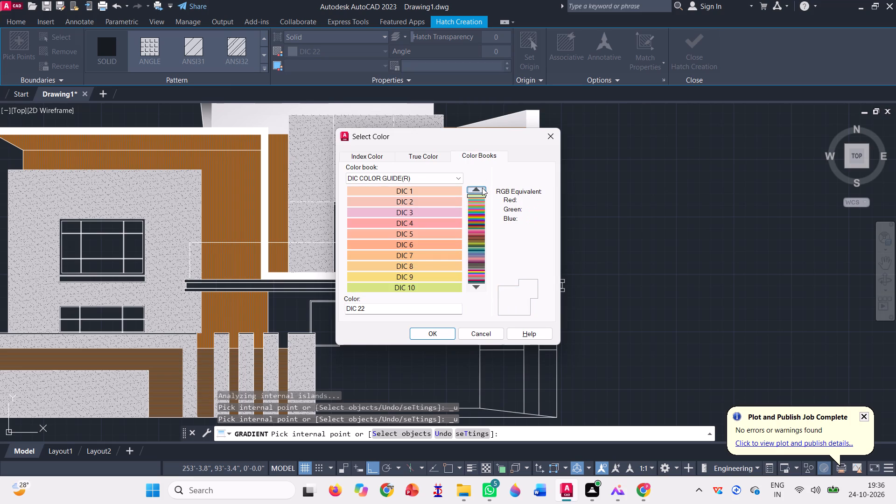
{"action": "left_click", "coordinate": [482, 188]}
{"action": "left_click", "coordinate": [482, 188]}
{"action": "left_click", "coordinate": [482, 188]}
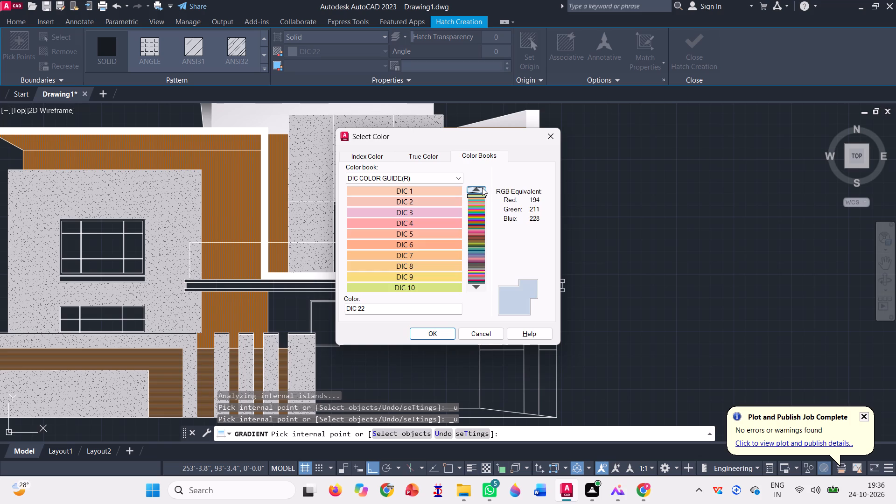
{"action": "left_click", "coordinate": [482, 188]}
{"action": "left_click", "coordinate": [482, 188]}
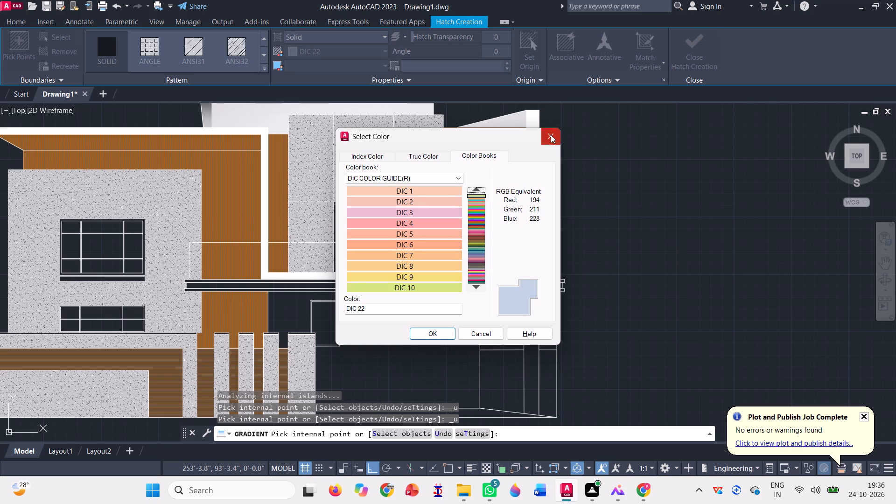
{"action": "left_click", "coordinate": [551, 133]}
Switch the hatch pattern from solid to the GR_HEMISP gradient.
{"action": "scroll", "coordinate": [196, 58], "scroll_direction": "down", "scroll_amount": 4}
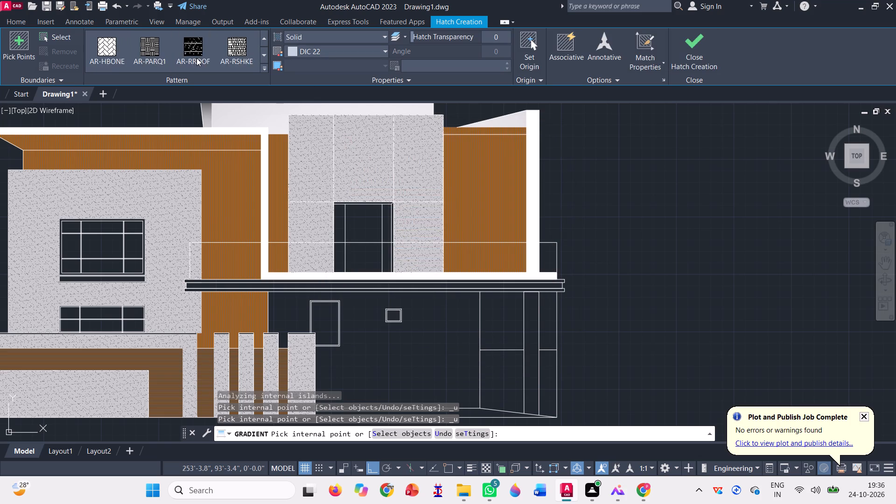
{"action": "scroll", "coordinate": [196, 58], "scroll_direction": "down", "scroll_amount": 5}
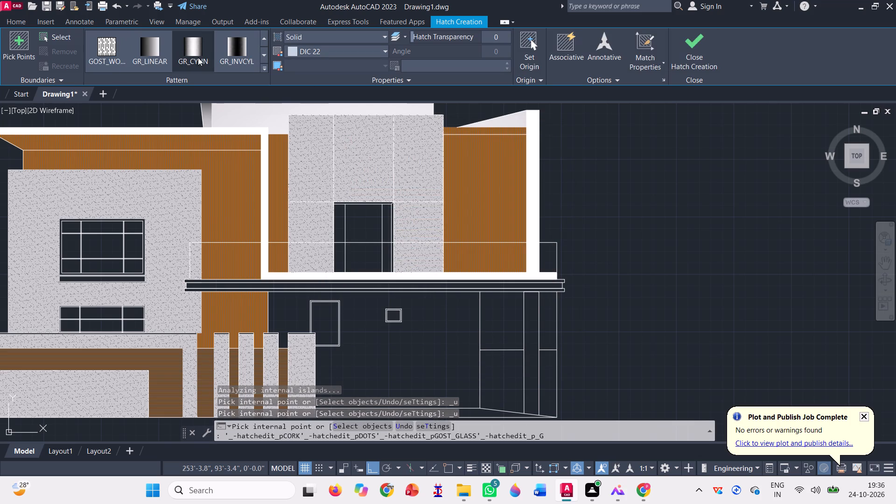
{"action": "scroll", "coordinate": [198, 57], "scroll_direction": "down", "scroll_amount": 2}
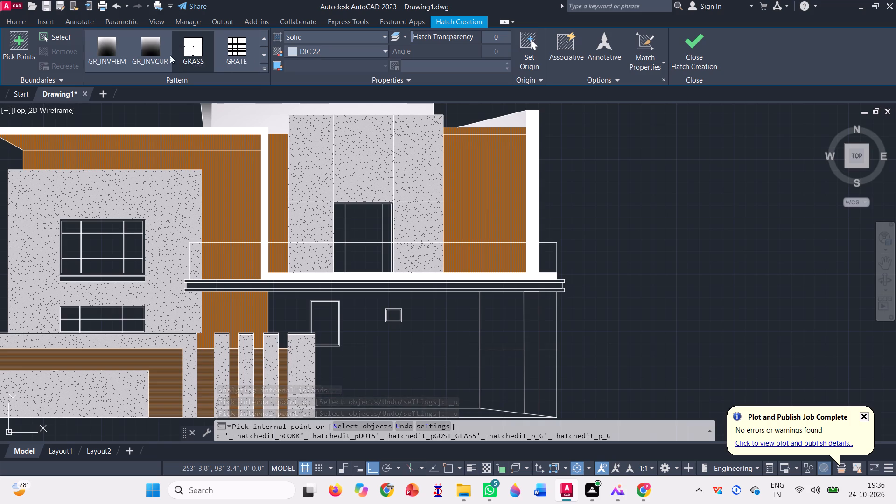
{"action": "scroll", "coordinate": [166, 54], "scroll_direction": "up", "scroll_amount": 1}
{"action": "left_click", "coordinate": [155, 46]}
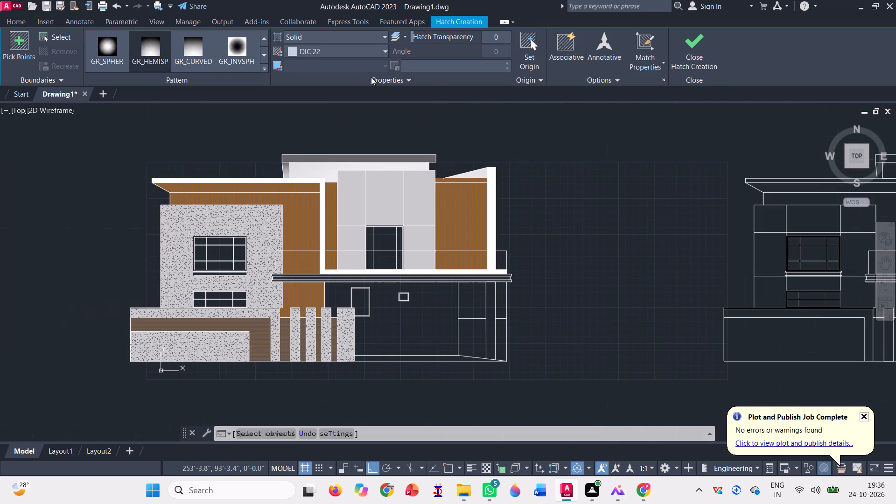
Look through the DIC COLOR GUIDE(R) colour book, from DIC 1 to DIC 339, for the gradient's first colour.
{"action": "left_click", "coordinate": [334, 49]}
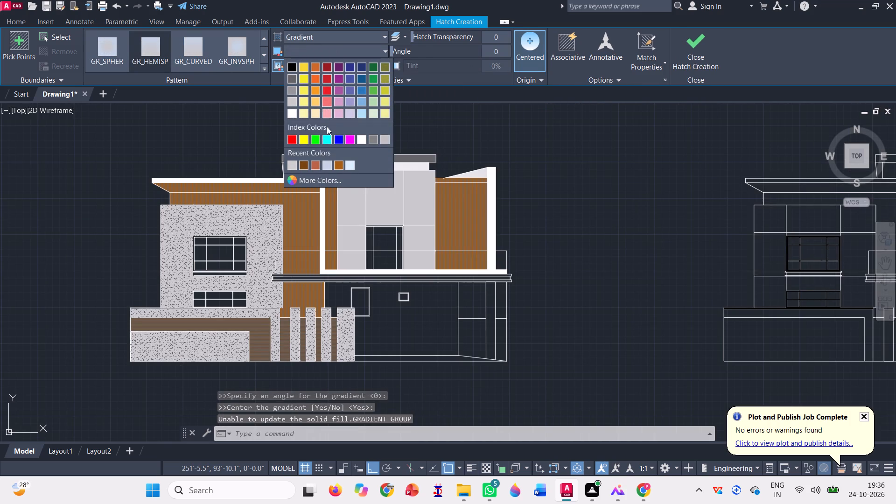
{"action": "left_click", "coordinate": [338, 184]}
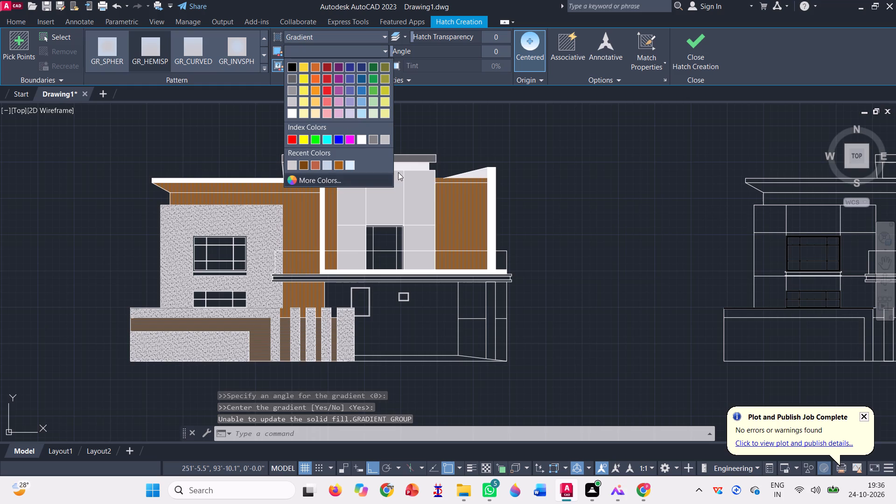
{"action": "left_click", "coordinate": [471, 152]}
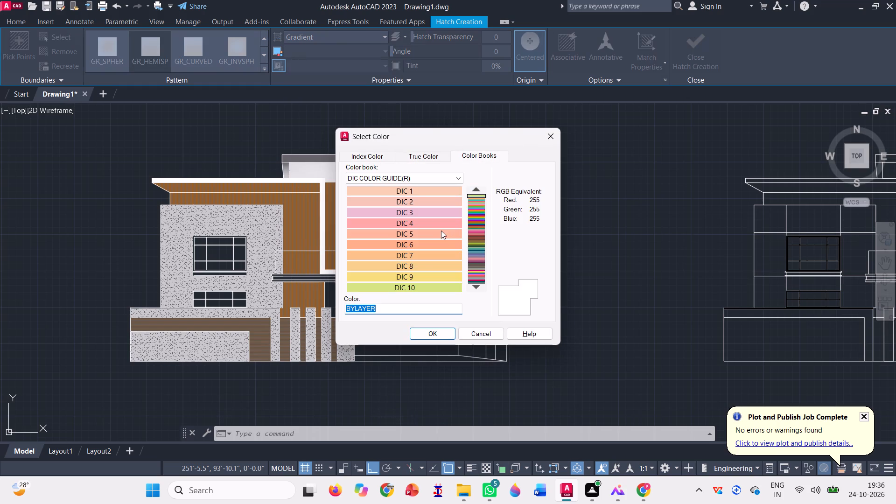
{"action": "left_click", "coordinate": [475, 284]}
{"action": "left_click", "coordinate": [475, 284]}
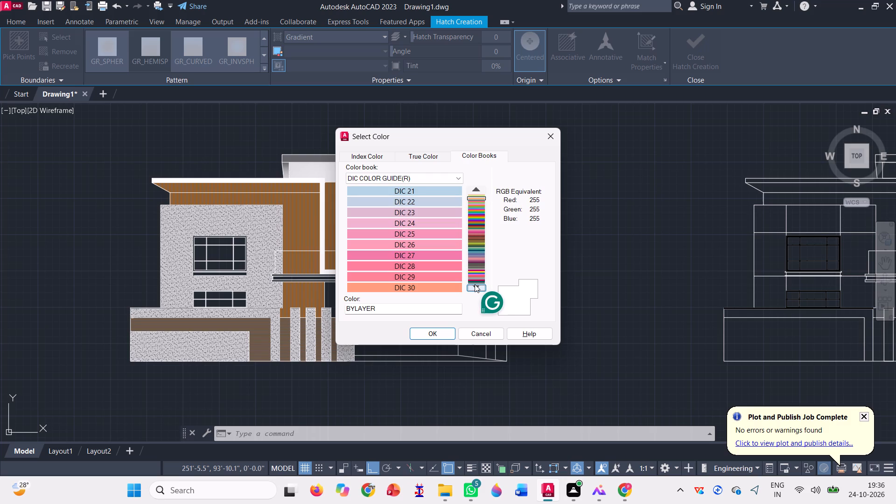
{"action": "left_click", "coordinate": [475, 284]}
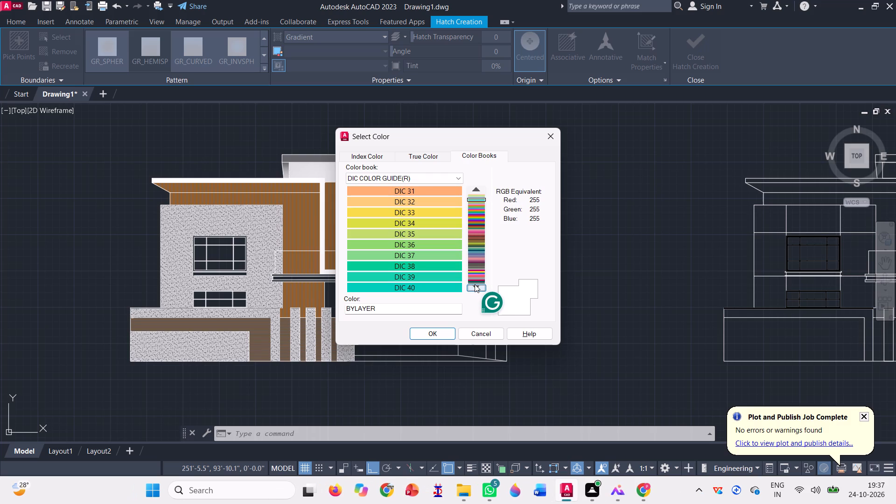
{"action": "left_click", "coordinate": [475, 284]}
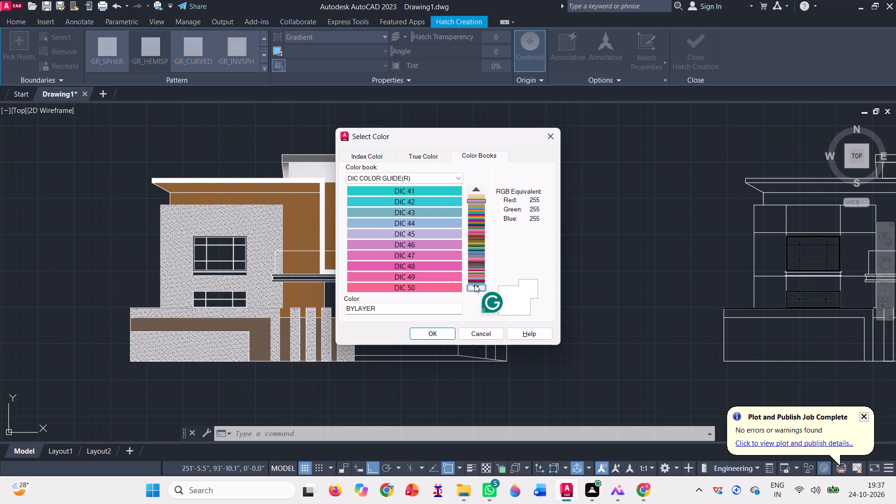
{"action": "left_click", "coordinate": [475, 284]}
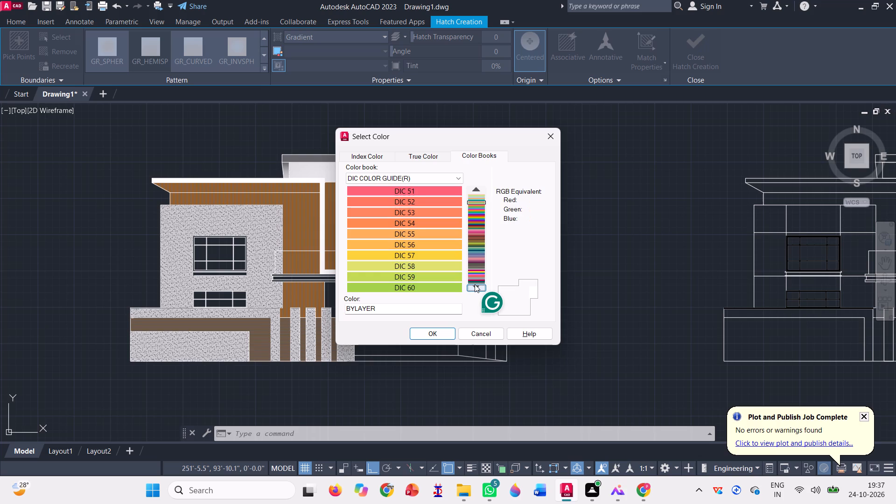
{"action": "left_click", "coordinate": [475, 284]}
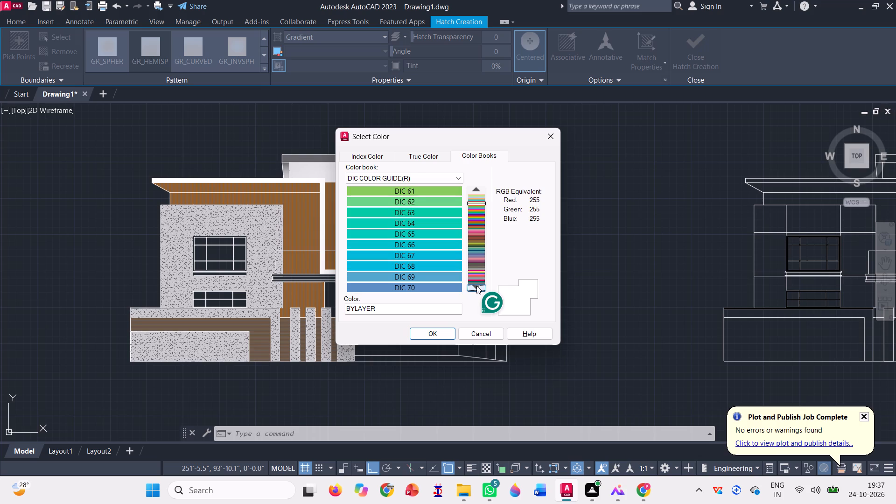
{"action": "left_click", "coordinate": [476, 286]}
{"action": "left_click", "coordinate": [480, 287]}
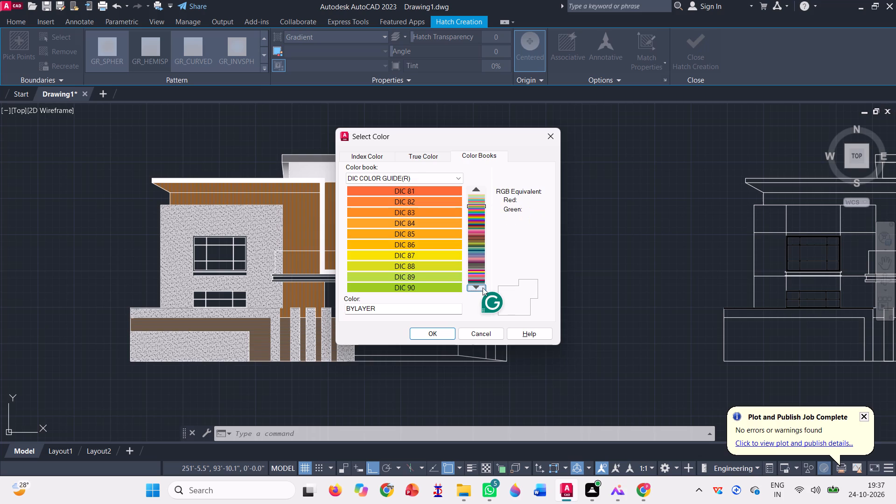
{"action": "left_click", "coordinate": [483, 287]}
{"action": "left_click", "coordinate": [483, 287]}
{"action": "left_click", "coordinate": [483, 287]}
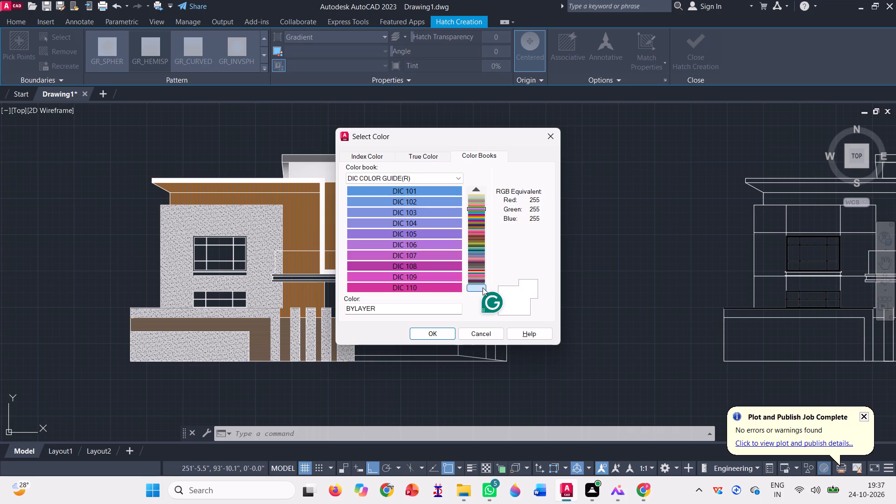
{"action": "left_click", "coordinate": [483, 287]}
{"action": "left_click", "coordinate": [483, 287]}
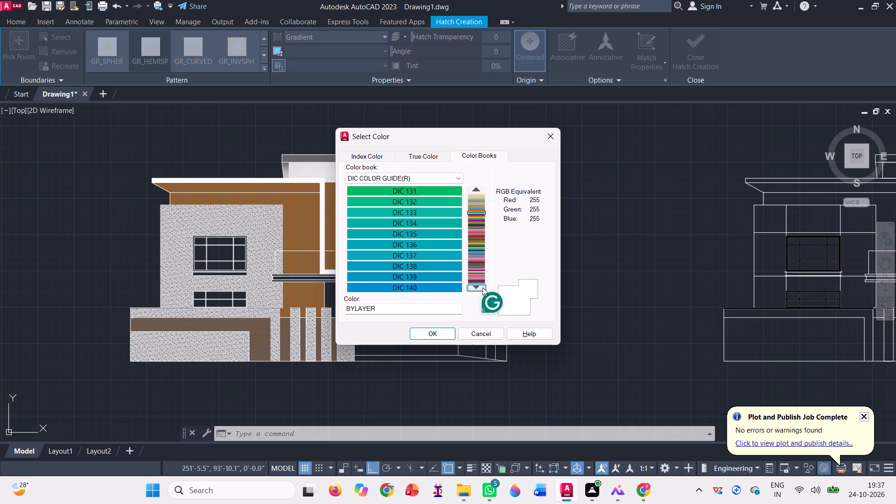
{"action": "left_click", "coordinate": [483, 287]}
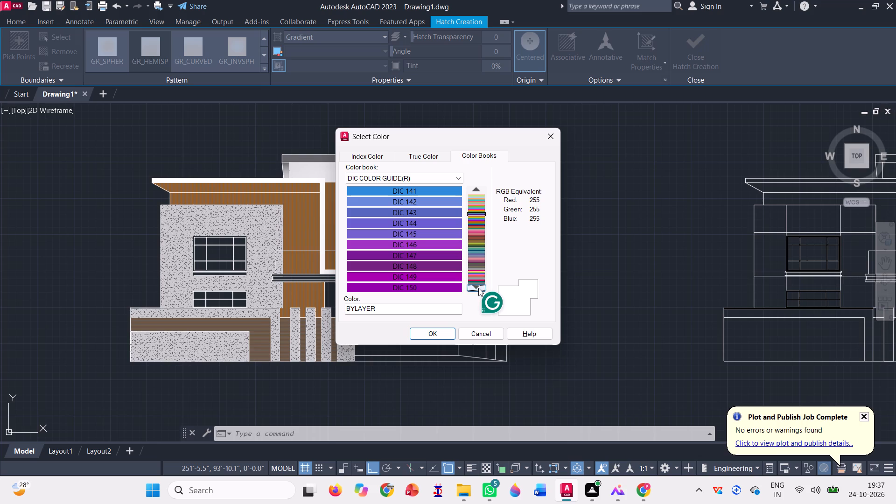
{"action": "left_click", "coordinate": [478, 288]}
{"action": "left_click", "coordinate": [478, 288]}
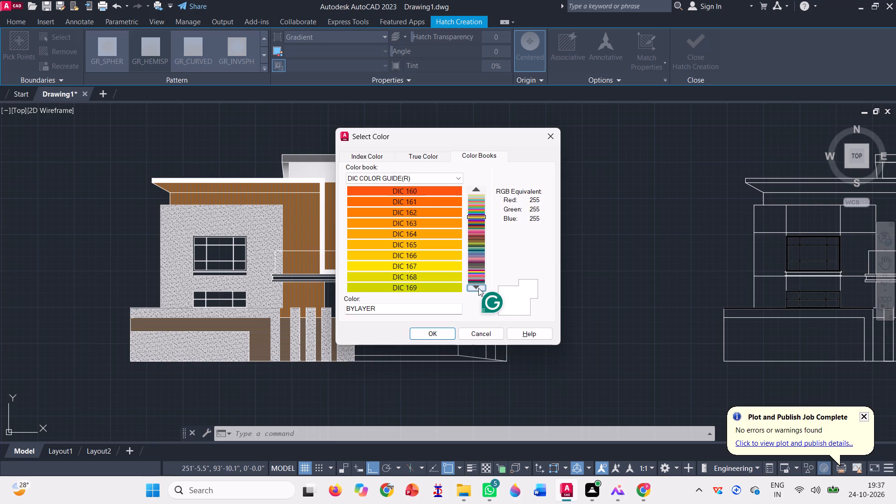
{"action": "left_click", "coordinate": [478, 286]}
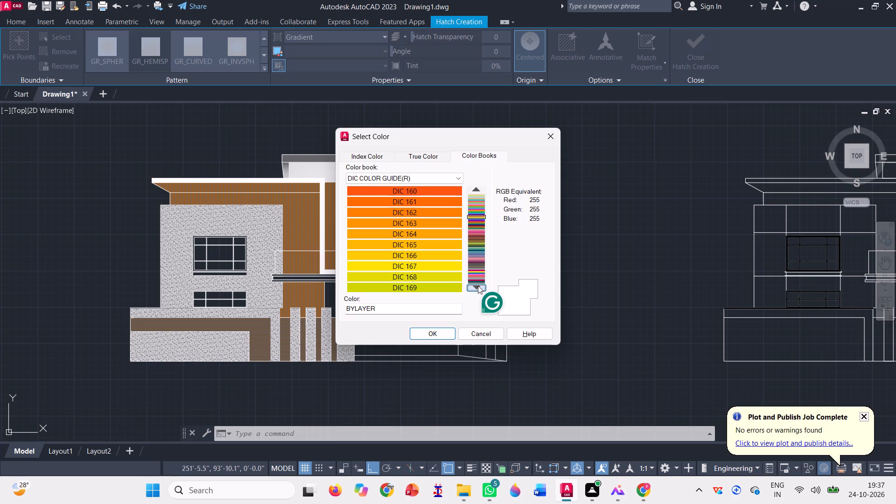
{"action": "left_click", "coordinate": [478, 286]}
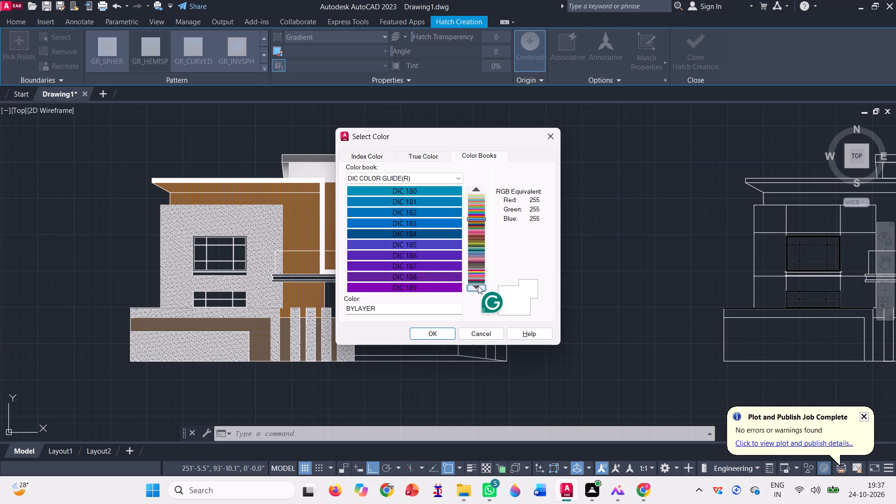
{"action": "left_click", "coordinate": [478, 286]}
{"action": "left_click", "coordinate": [478, 286]}
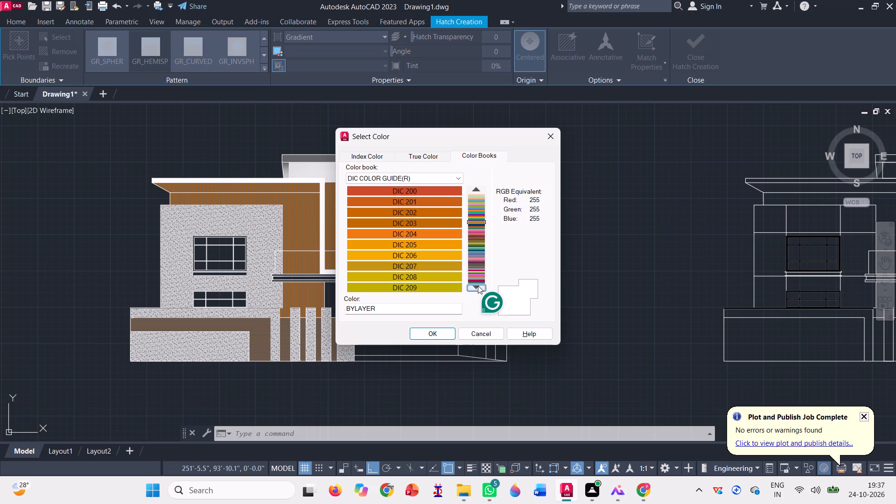
{"action": "left_click", "coordinate": [478, 286]}
{"action": "left_click", "coordinate": [478, 286]}
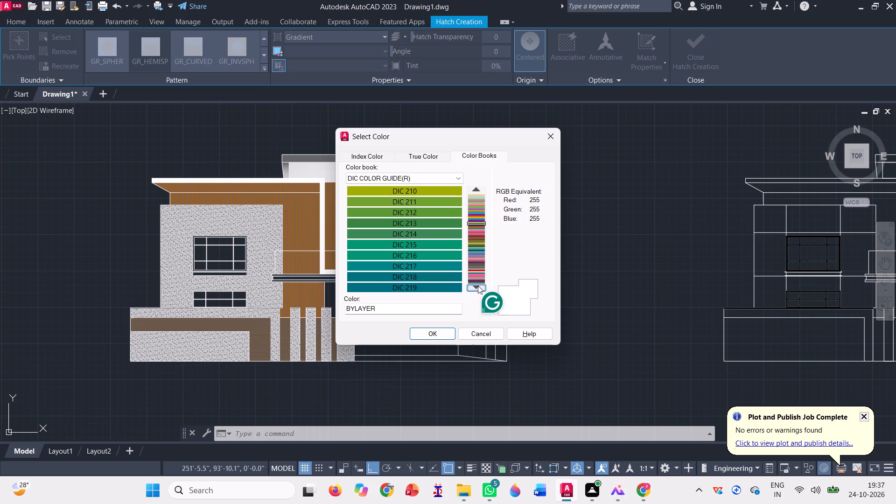
{"action": "left_click", "coordinate": [478, 286]}
{"action": "left_click", "coordinate": [478, 286]}
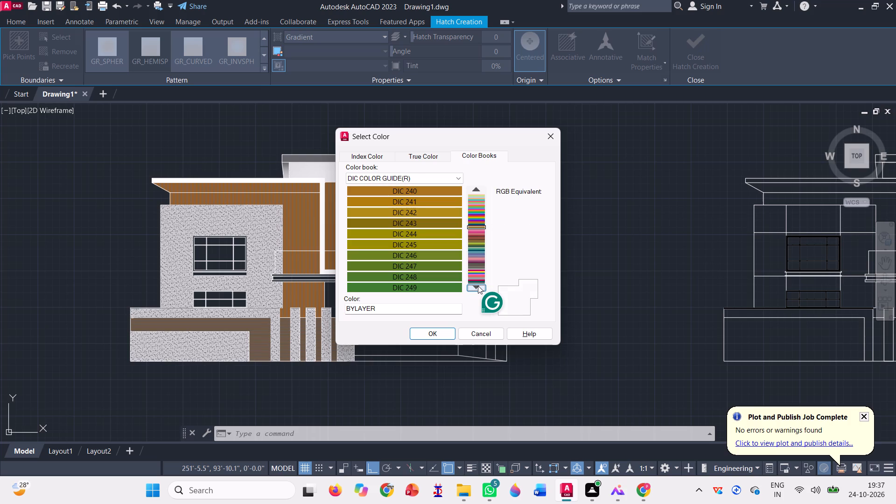
{"action": "left_click", "coordinate": [478, 286]}
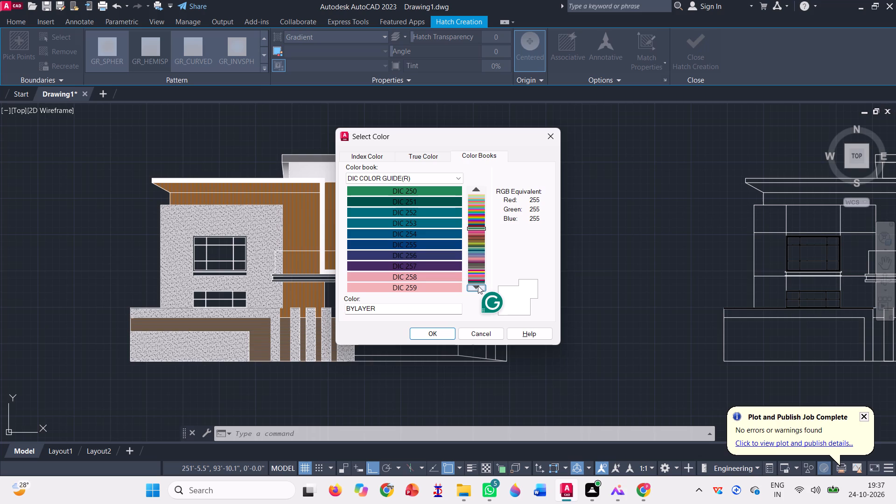
{"action": "left_click", "coordinate": [478, 286]}
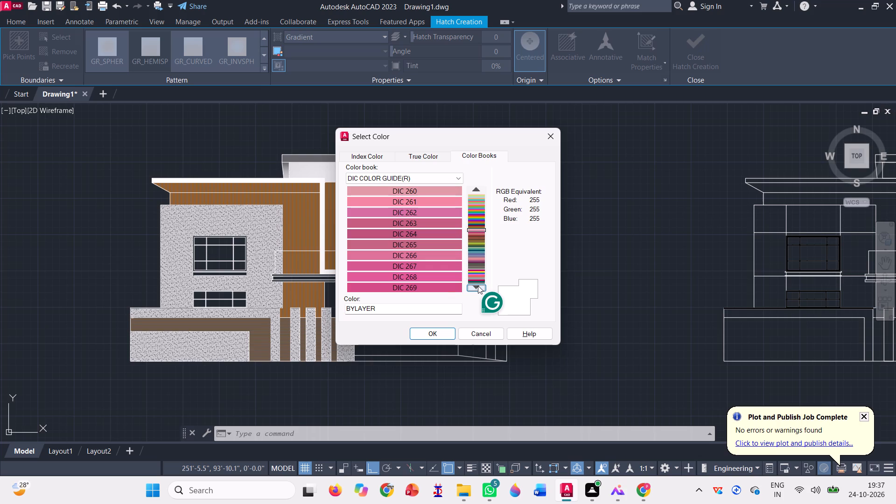
{"action": "left_click", "coordinate": [478, 286]}
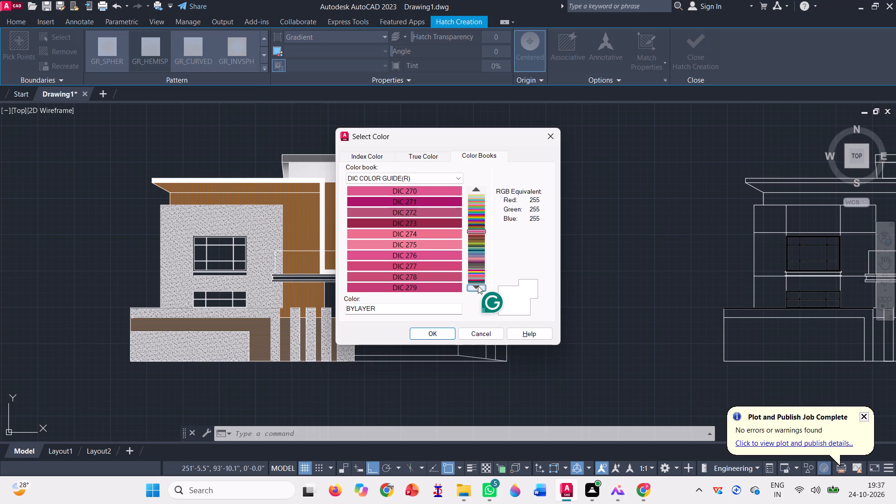
{"action": "left_click", "coordinate": [478, 286]}
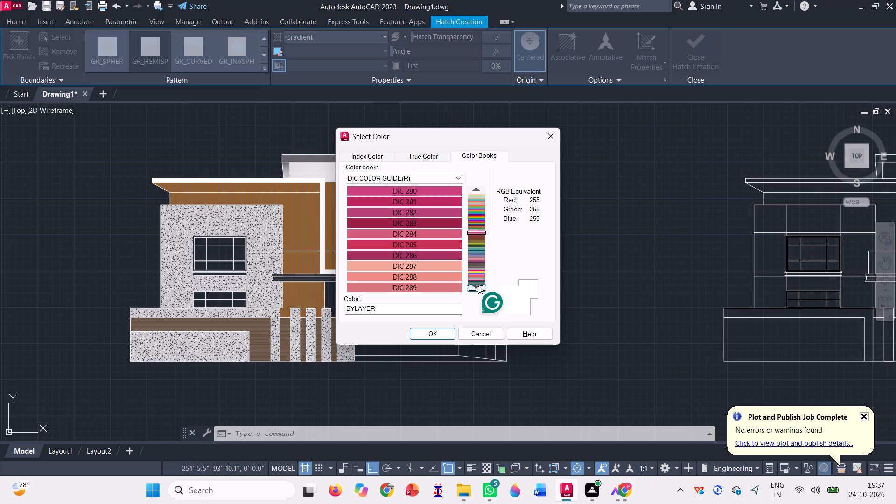
{"action": "left_click", "coordinate": [478, 286]}
{"action": "left_click", "coordinate": [478, 286]}
{"action": "left_click", "coordinate": [478, 286]}
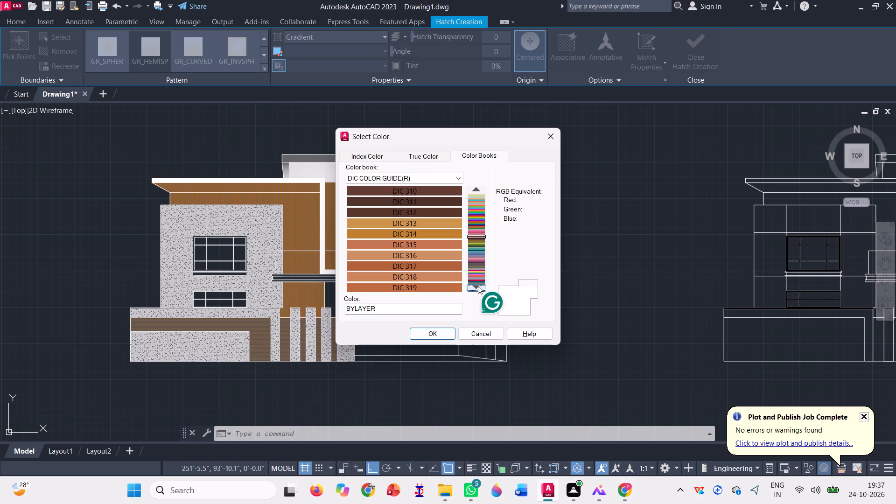
{"action": "left_click", "coordinate": [478, 286]}
{"action": "left_click", "coordinate": [478, 286]}
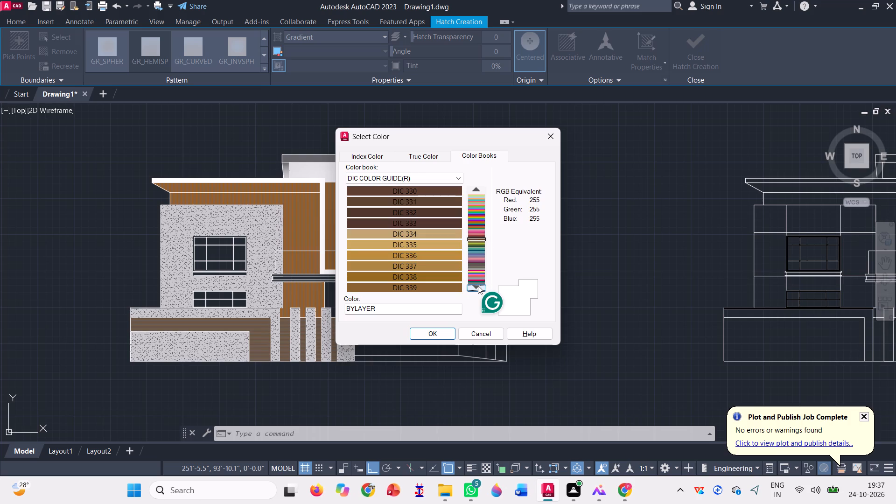
Look through the rest of the DIC COLOR GUIDE(R) colour book, from DIC 340 to DIC 654, for the gradient's first colour.
{"action": "left_click", "coordinate": [478, 286]}
{"action": "left_click", "coordinate": [478, 286]}
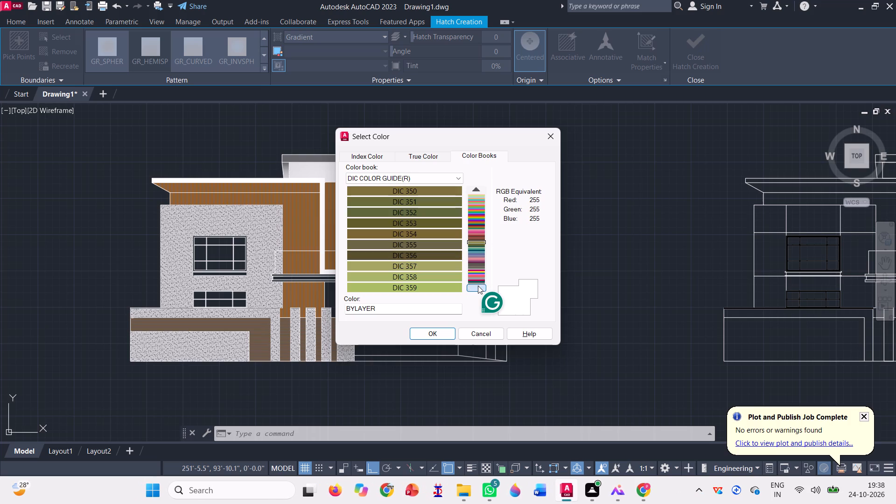
{"action": "left_click", "coordinate": [478, 286]}
{"action": "left_click", "coordinate": [478, 286]}
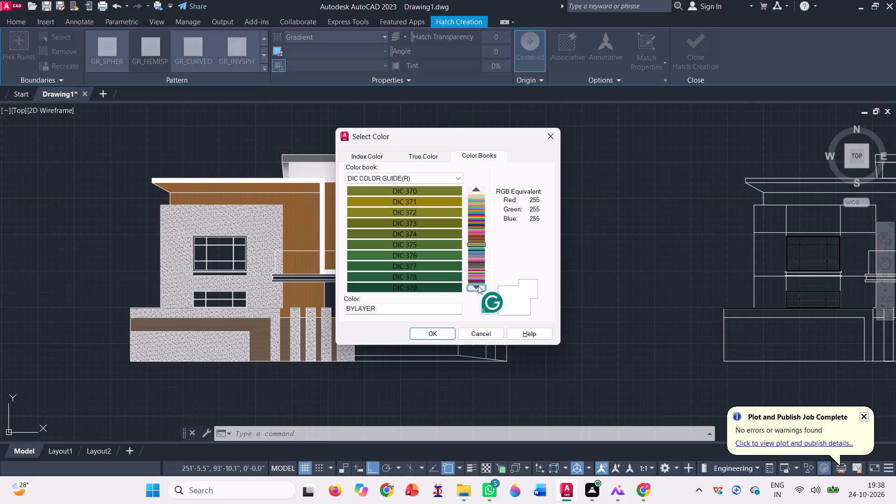
{"action": "left_click", "coordinate": [478, 286]}
{"action": "left_click", "coordinate": [478, 286]}
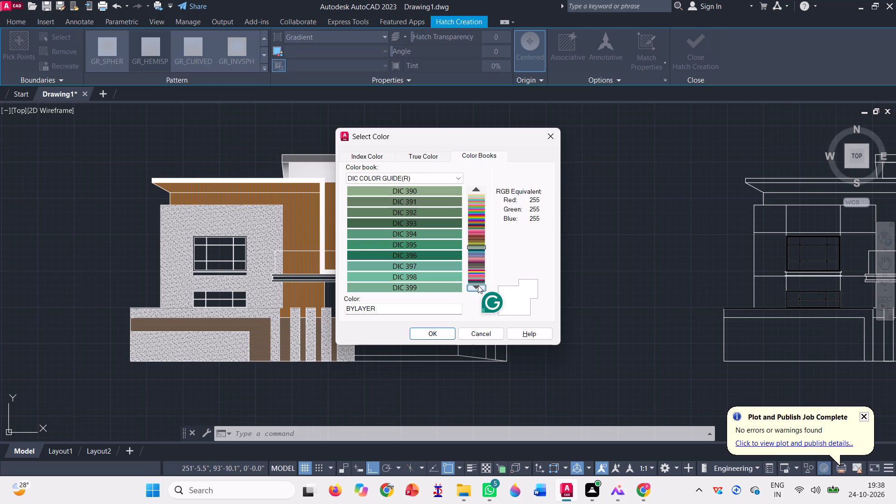
{"action": "left_click", "coordinate": [478, 285]}
{"action": "left_click", "coordinate": [478, 285]}
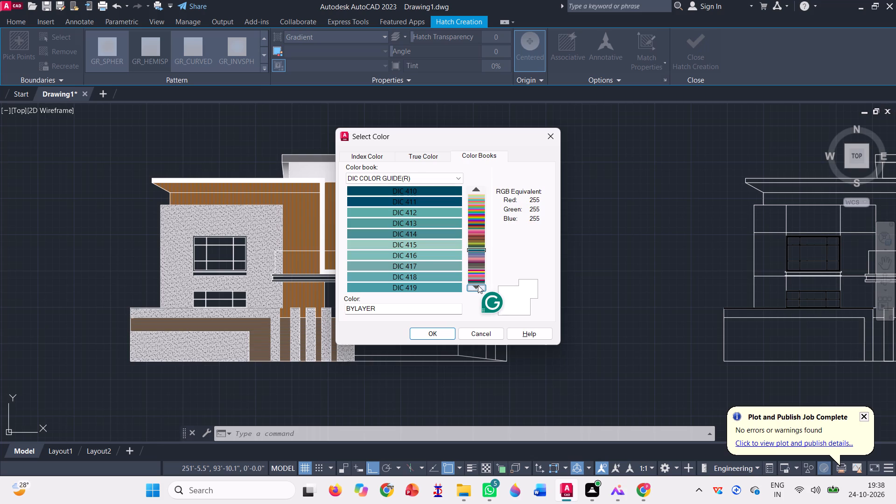
{"action": "left_click", "coordinate": [478, 285]}
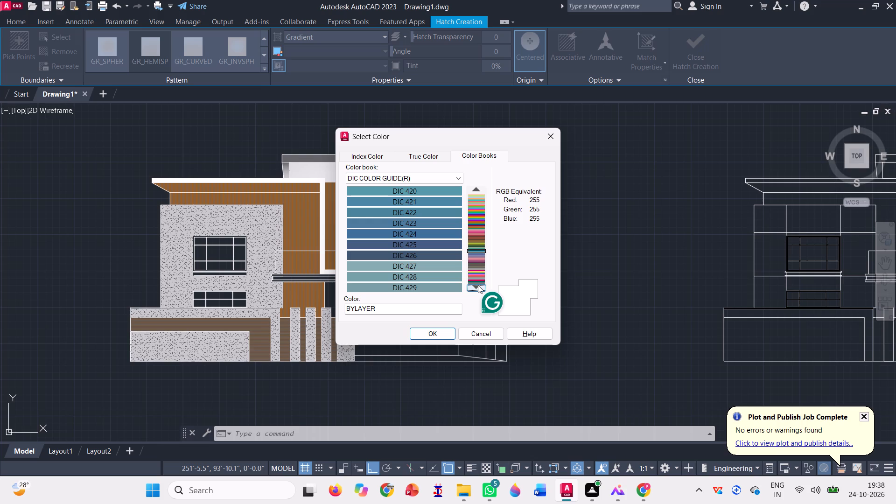
{"action": "left_click", "coordinate": [478, 285]}
{"action": "left_click", "coordinate": [478, 285]}
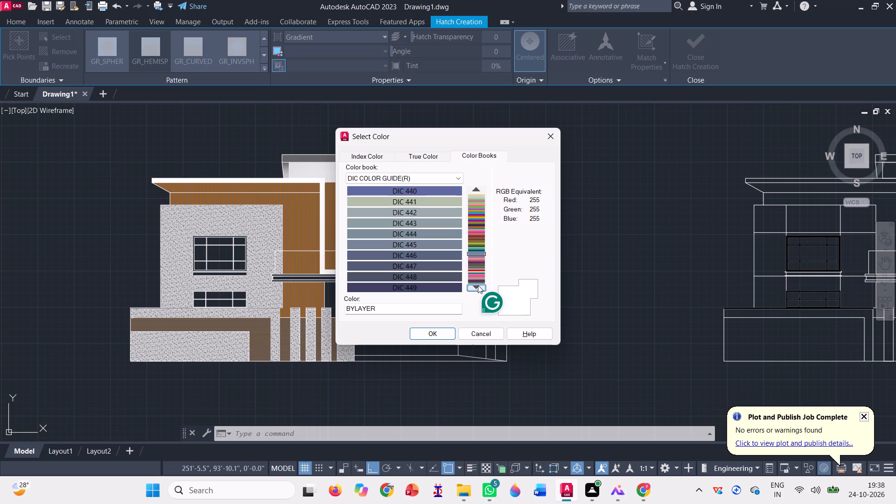
{"action": "left_click", "coordinate": [478, 285]}
{"action": "left_click", "coordinate": [478, 285]}
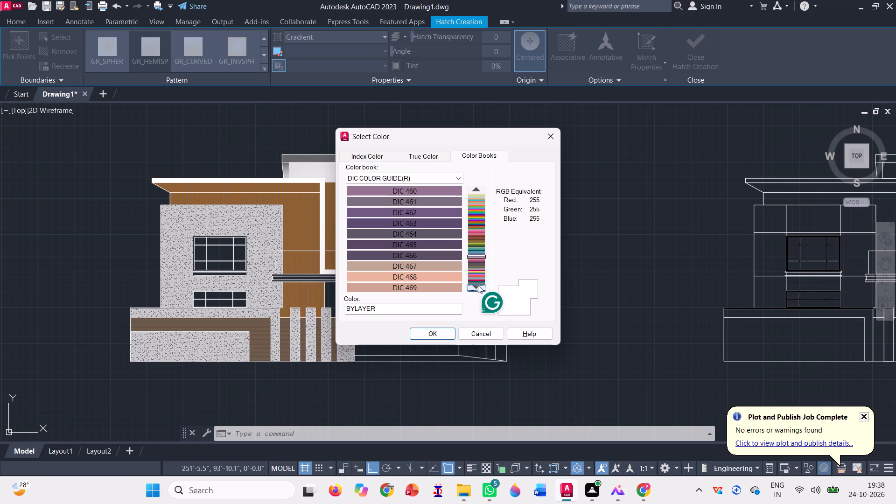
{"action": "left_click", "coordinate": [478, 285]}
{"action": "left_click", "coordinate": [478, 285]}
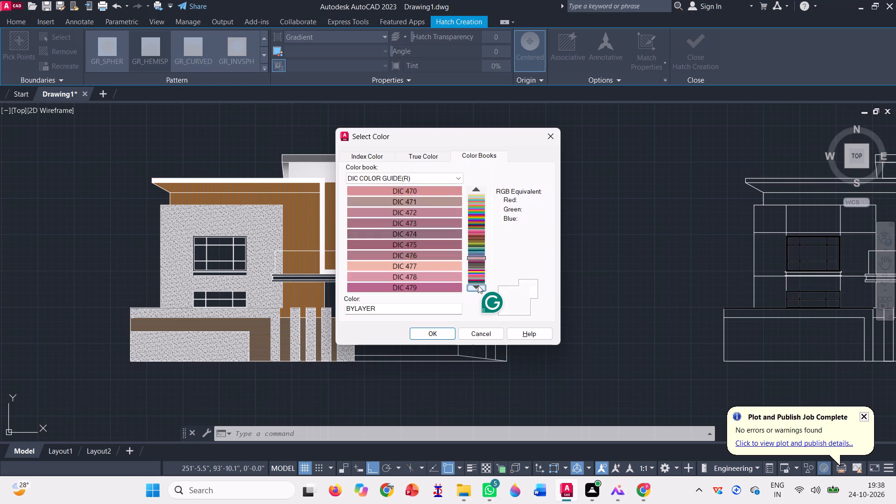
{"action": "left_click", "coordinate": [478, 285]}
{"action": "left_click", "coordinate": [478, 285]}
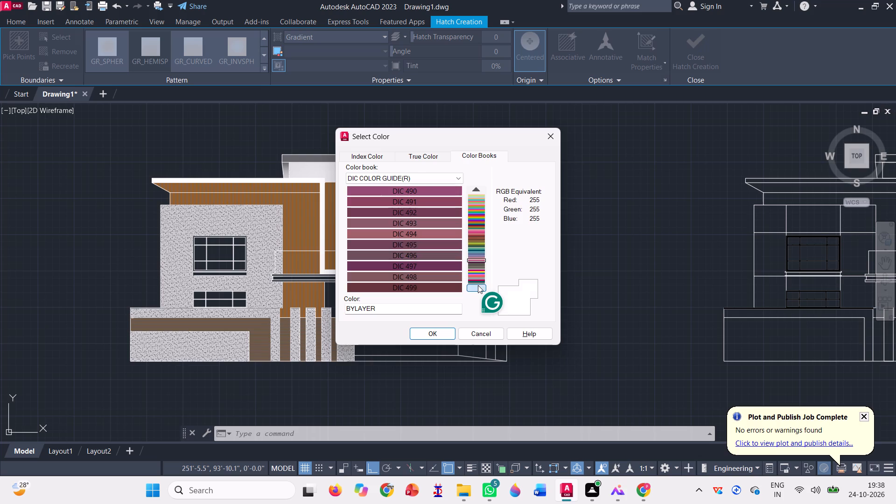
{"action": "left_click", "coordinate": [478, 285]}
{"action": "left_click", "coordinate": [478, 285]}
{"action": "left_click", "coordinate": [478, 285]}
{"action": "left_click", "coordinate": [478, 285]}
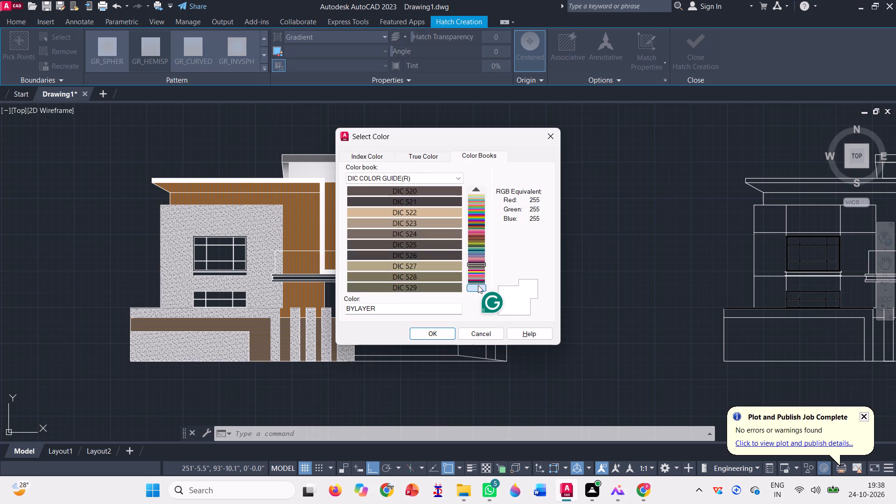
{"action": "left_click", "coordinate": [478, 285]}
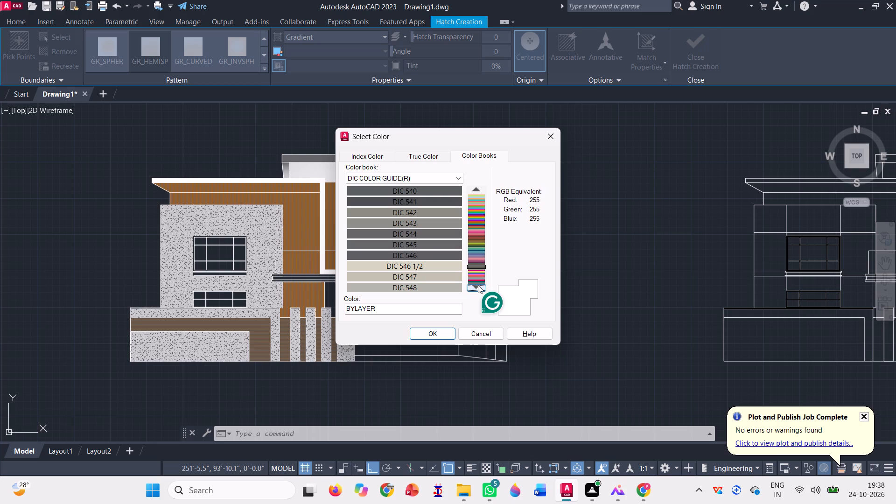
{"action": "left_click", "coordinate": [478, 285]}
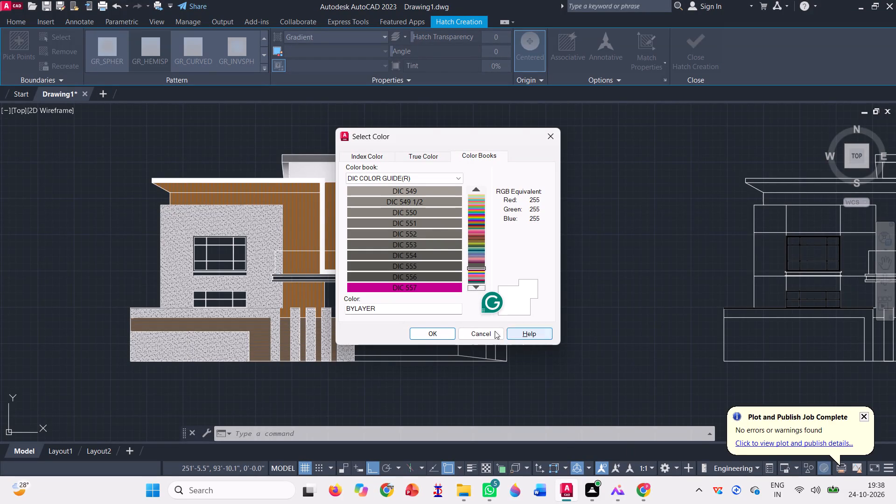
{"action": "left_click", "coordinate": [476, 287]}
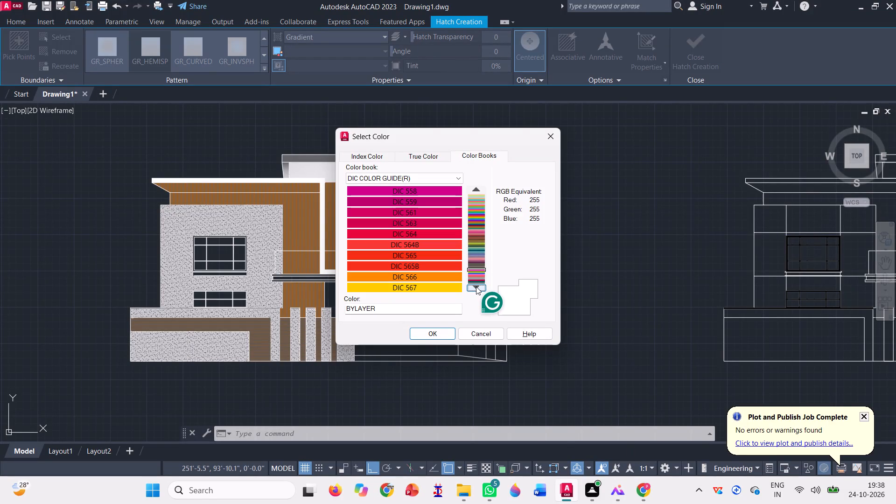
{"action": "left_click", "coordinate": [476, 287]}
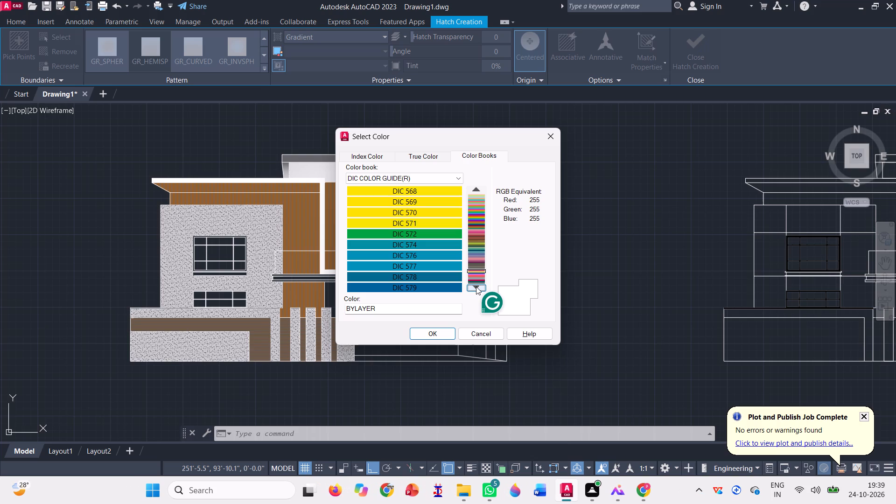
{"action": "left_click", "coordinate": [476, 287]}
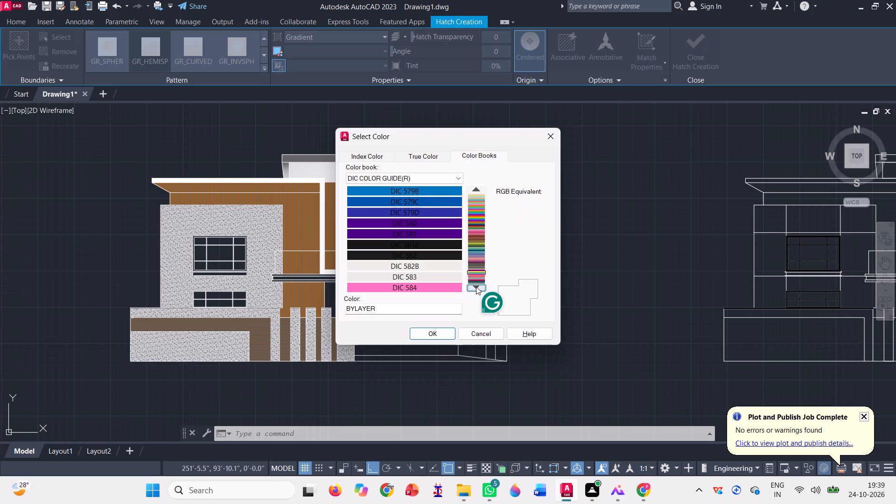
{"action": "left_click", "coordinate": [476, 287]}
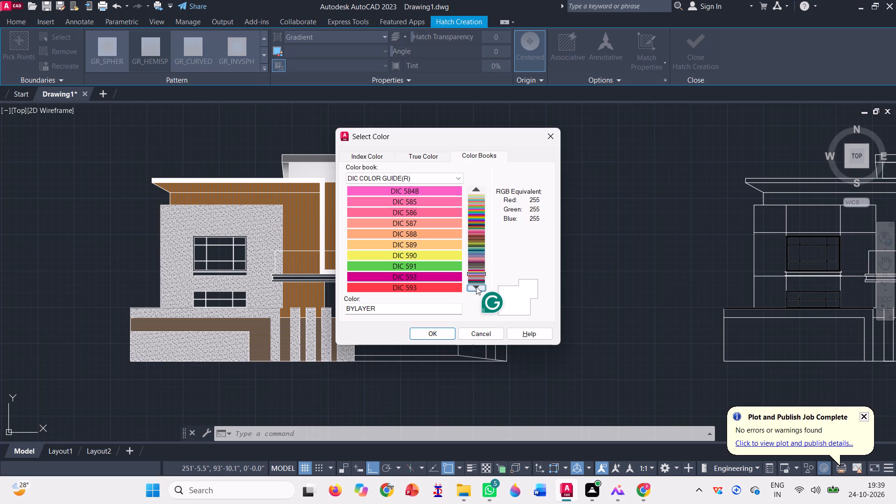
{"action": "left_click", "coordinate": [476, 287]}
{"action": "left_click", "coordinate": [476, 287]}
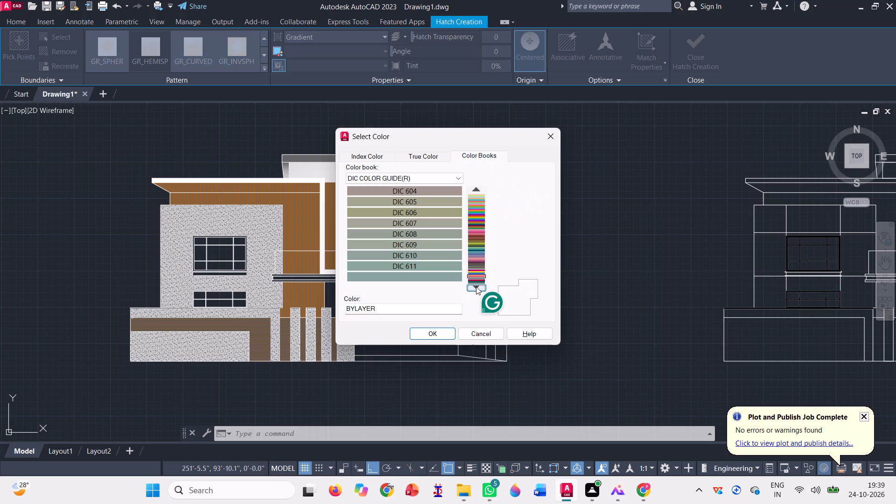
{"action": "left_click", "coordinate": [476, 287]}
{"action": "left_click", "coordinate": [476, 287]}
{"action": "left_click", "coordinate": [476, 287]}
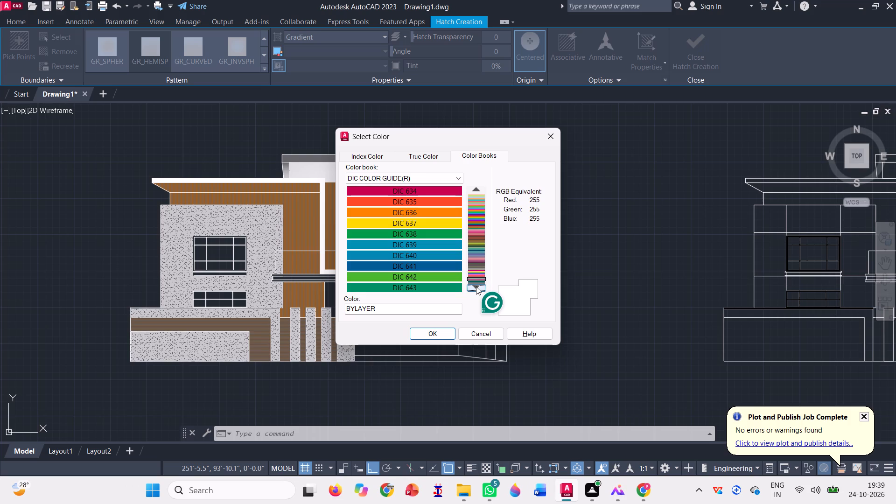
{"action": "left_click", "coordinate": [476, 287]}
{"action": "left_click", "coordinate": [476, 287]}
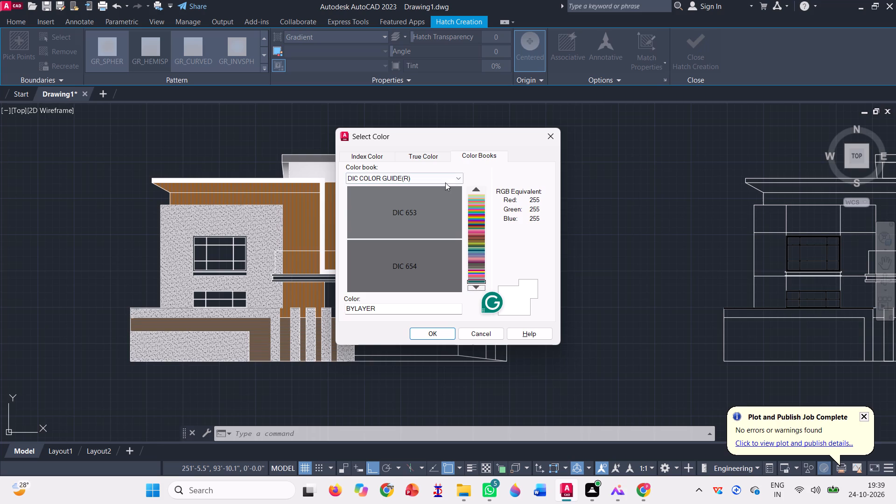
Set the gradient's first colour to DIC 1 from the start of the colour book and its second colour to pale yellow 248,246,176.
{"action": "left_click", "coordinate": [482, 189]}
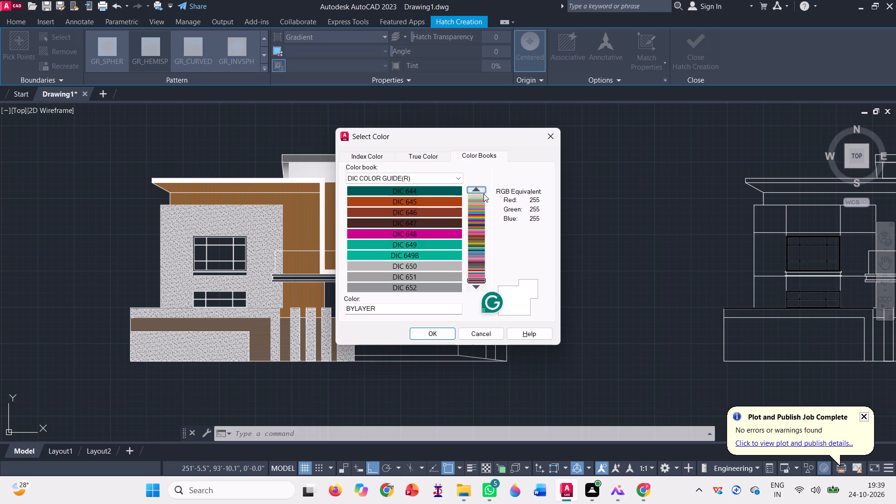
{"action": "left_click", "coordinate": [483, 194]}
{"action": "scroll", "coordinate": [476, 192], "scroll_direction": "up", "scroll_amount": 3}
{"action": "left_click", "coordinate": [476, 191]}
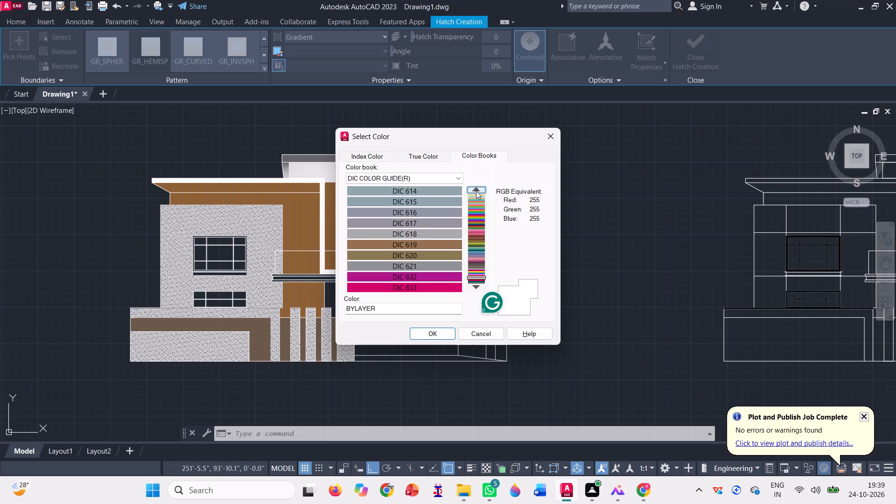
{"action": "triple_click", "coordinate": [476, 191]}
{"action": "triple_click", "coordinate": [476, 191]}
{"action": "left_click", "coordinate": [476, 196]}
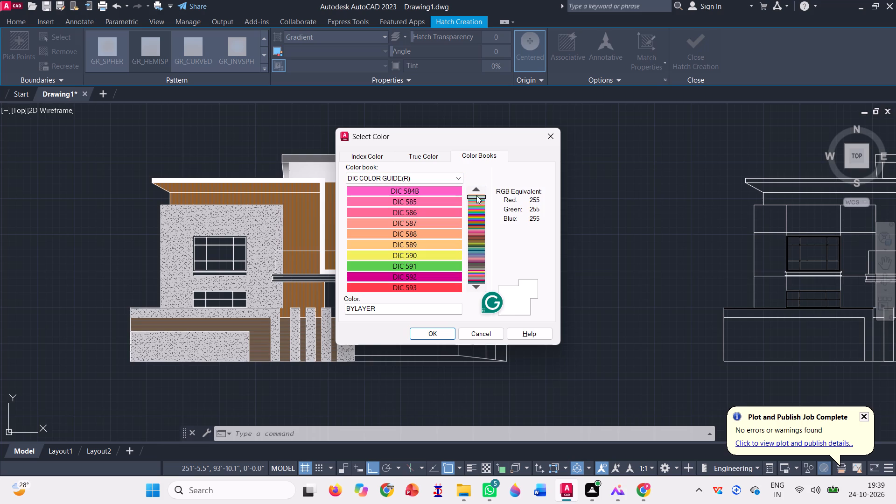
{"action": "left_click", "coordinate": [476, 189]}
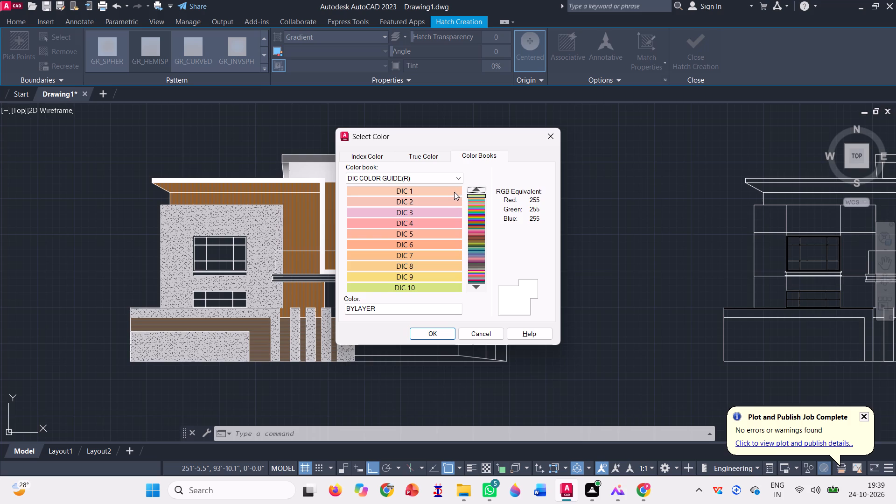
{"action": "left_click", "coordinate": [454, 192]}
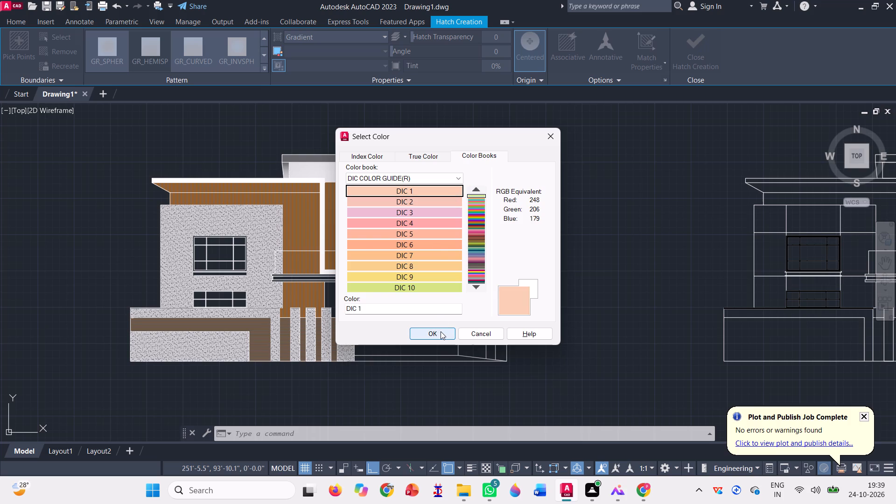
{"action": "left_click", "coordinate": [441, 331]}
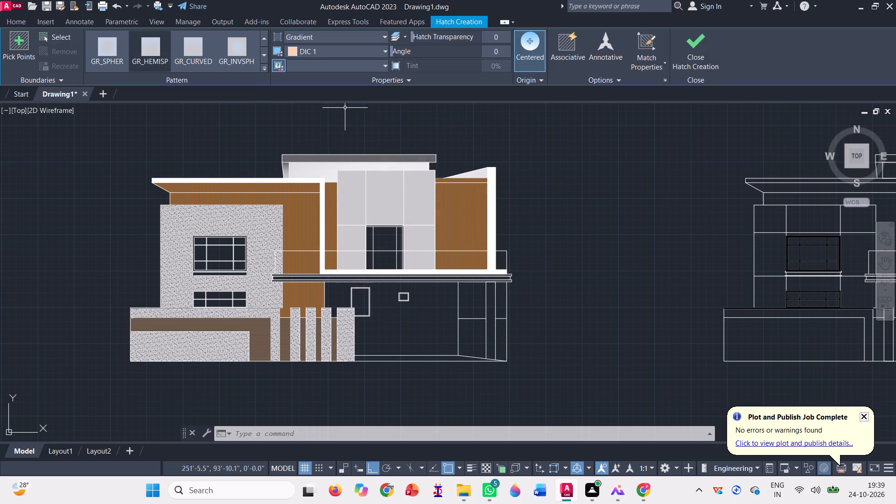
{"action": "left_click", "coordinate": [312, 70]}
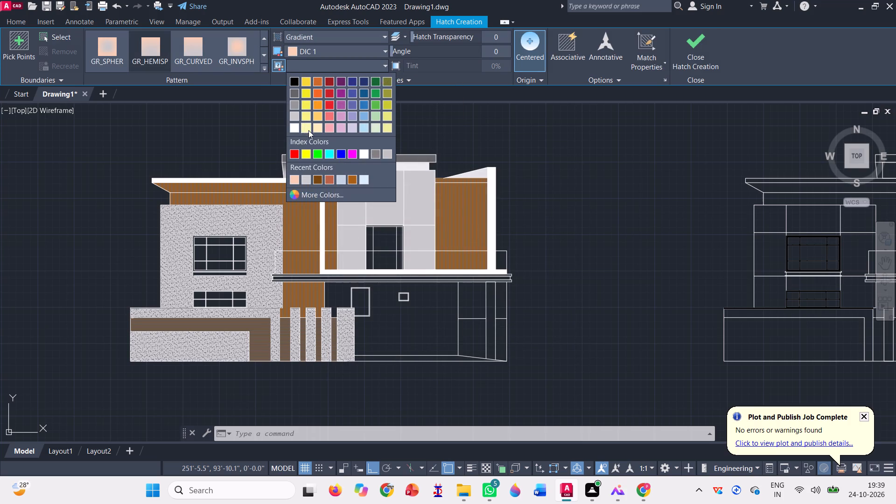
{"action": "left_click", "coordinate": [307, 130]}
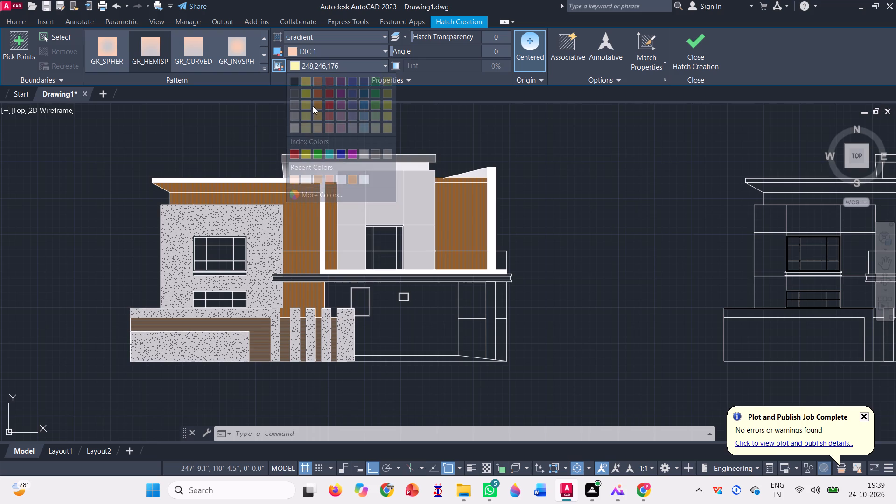
Set both colours of the GR_HEMISP gradient to the recently used DIC 22.
{"action": "left_click", "coordinate": [304, 46]}
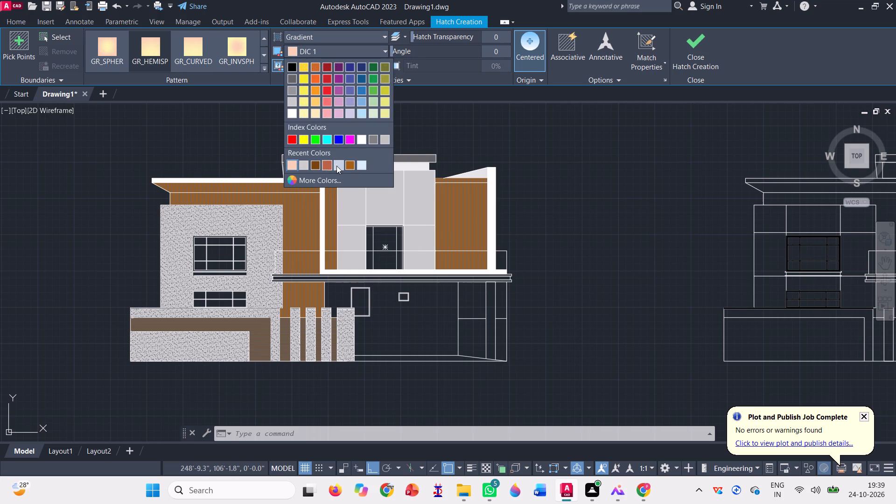
{"action": "left_click", "coordinate": [340, 165]}
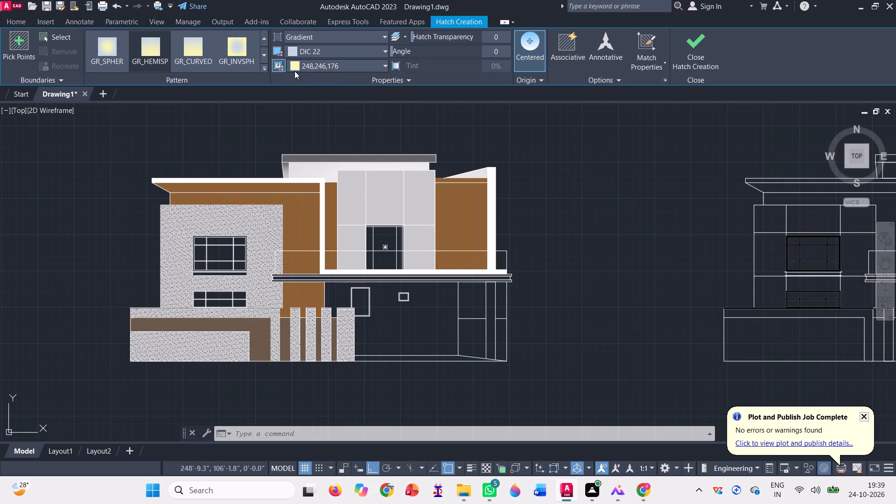
{"action": "left_click", "coordinate": [298, 66]}
{"action": "left_click", "coordinate": [339, 178]}
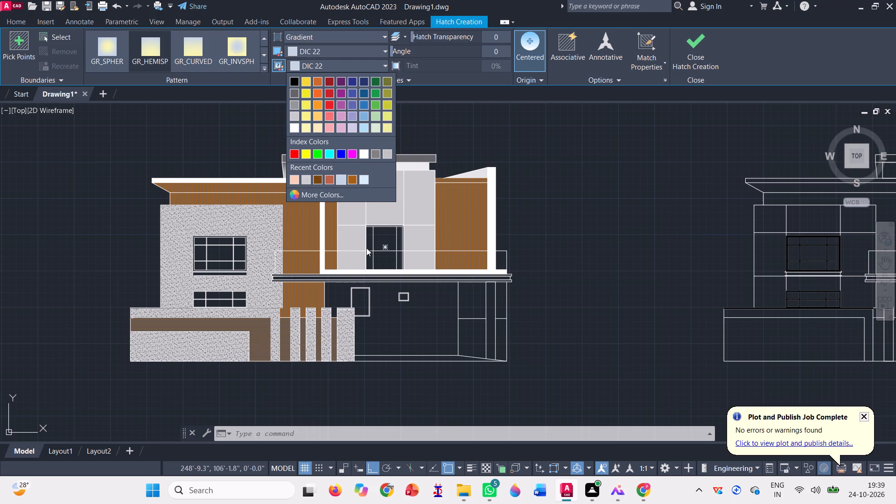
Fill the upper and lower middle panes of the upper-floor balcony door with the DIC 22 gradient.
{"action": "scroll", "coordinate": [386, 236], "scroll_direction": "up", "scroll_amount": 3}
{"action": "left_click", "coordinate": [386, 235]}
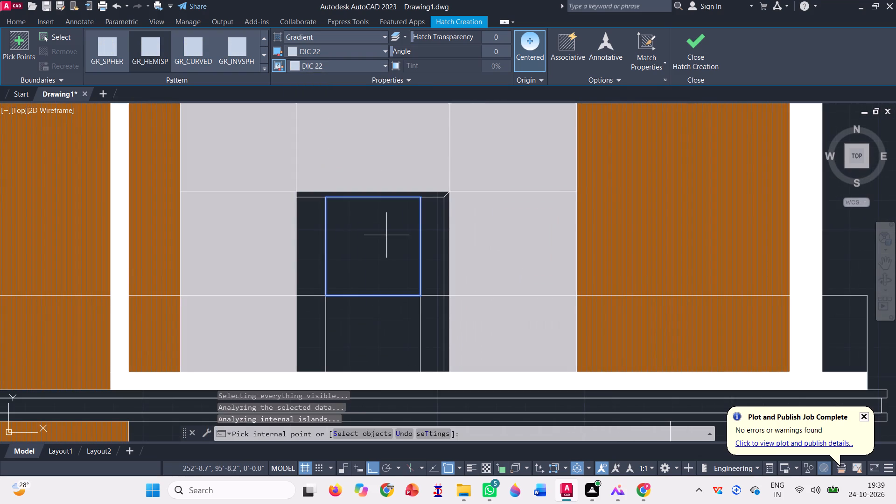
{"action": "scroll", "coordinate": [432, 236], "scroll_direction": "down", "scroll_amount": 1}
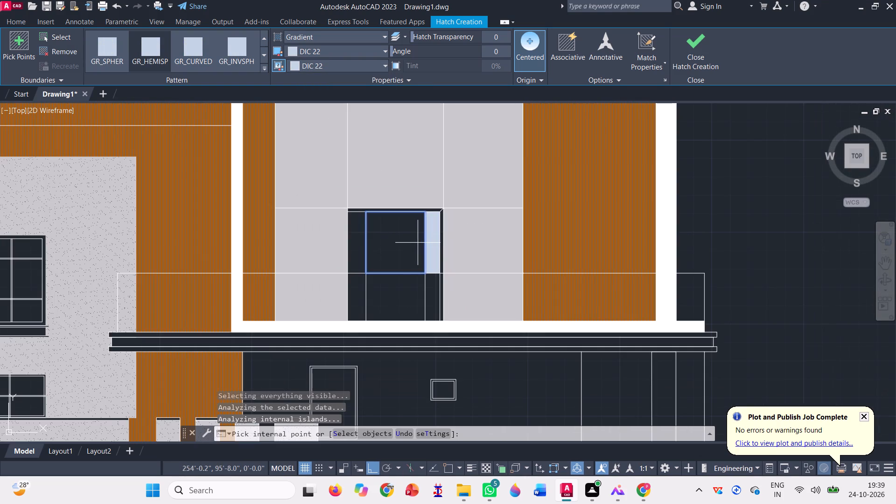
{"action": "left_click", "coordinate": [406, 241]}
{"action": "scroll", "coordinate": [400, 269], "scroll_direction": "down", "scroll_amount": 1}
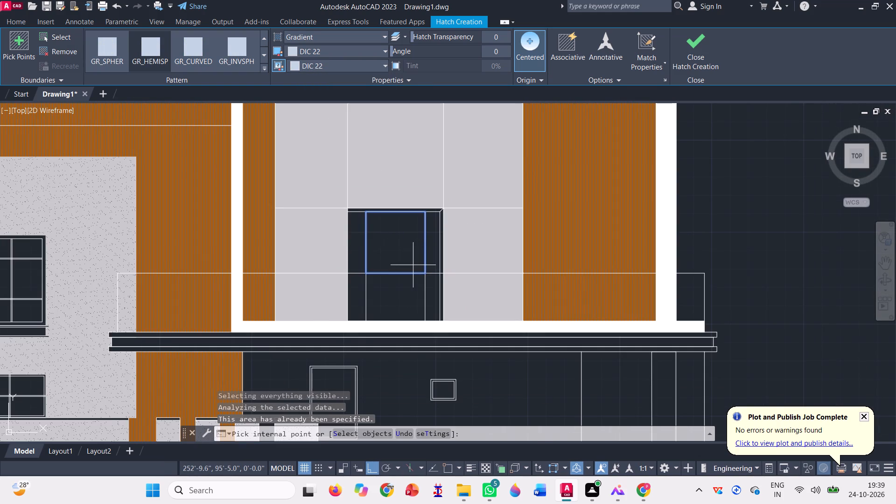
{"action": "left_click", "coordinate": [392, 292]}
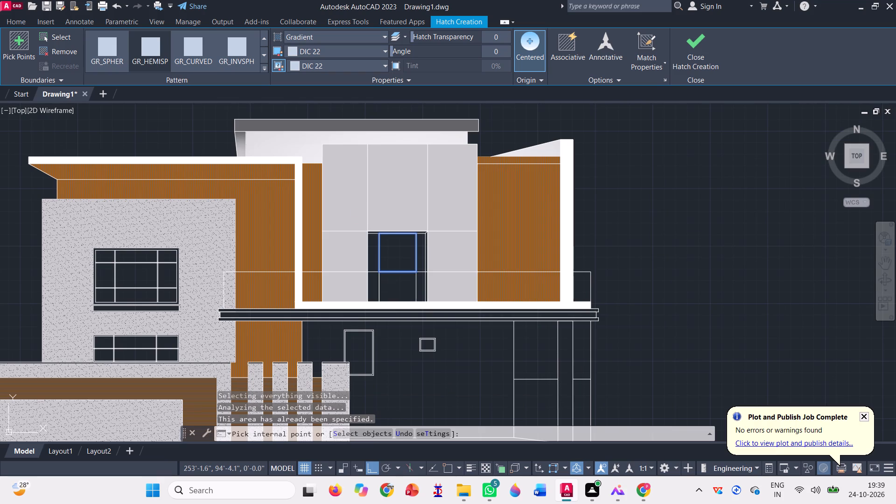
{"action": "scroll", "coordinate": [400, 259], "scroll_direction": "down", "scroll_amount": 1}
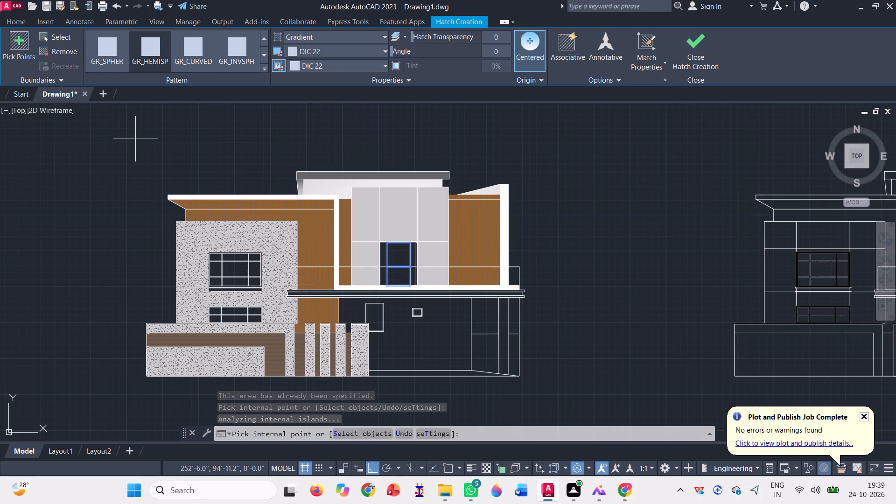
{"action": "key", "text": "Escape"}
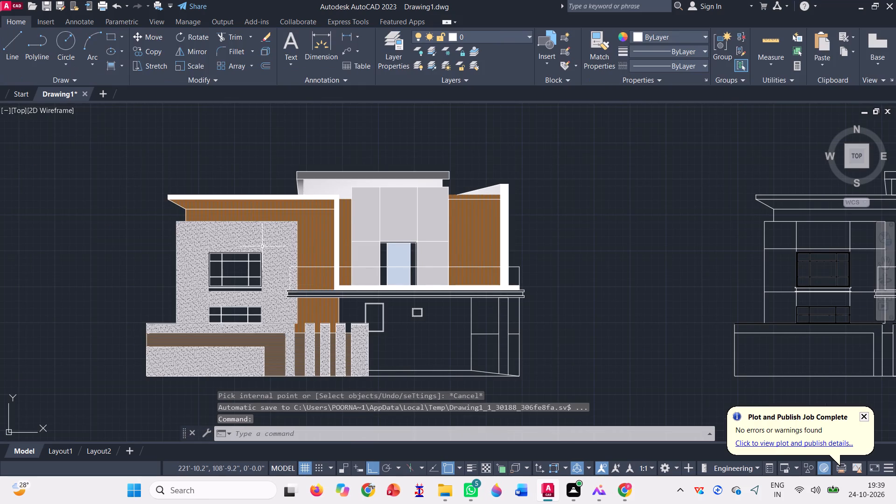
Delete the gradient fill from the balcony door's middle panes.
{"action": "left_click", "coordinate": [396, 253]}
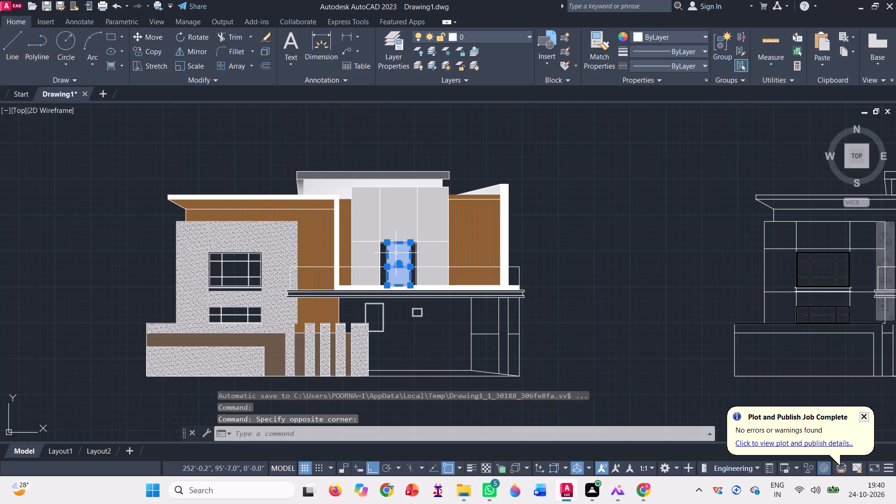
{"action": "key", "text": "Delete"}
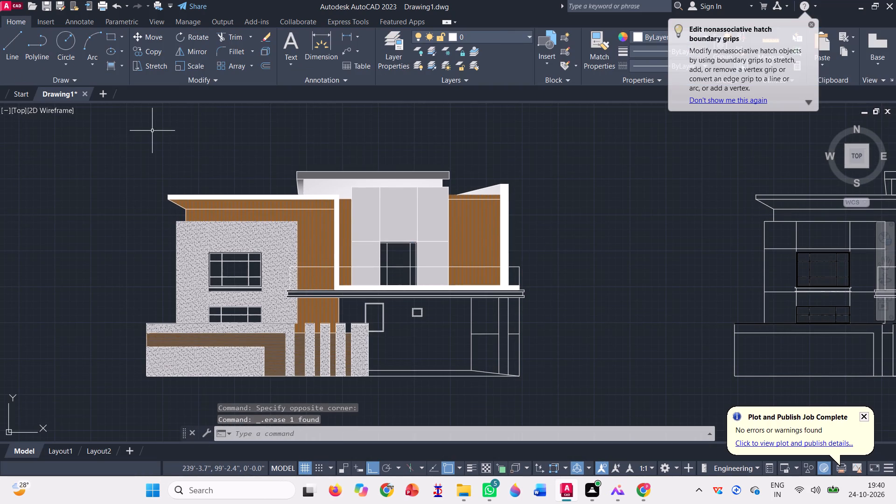
Select all six panes of the upper-floor balcony door, upper and lower rows, for the DIC 22 gradient fill.
{"action": "left_click", "coordinate": [114, 65]}
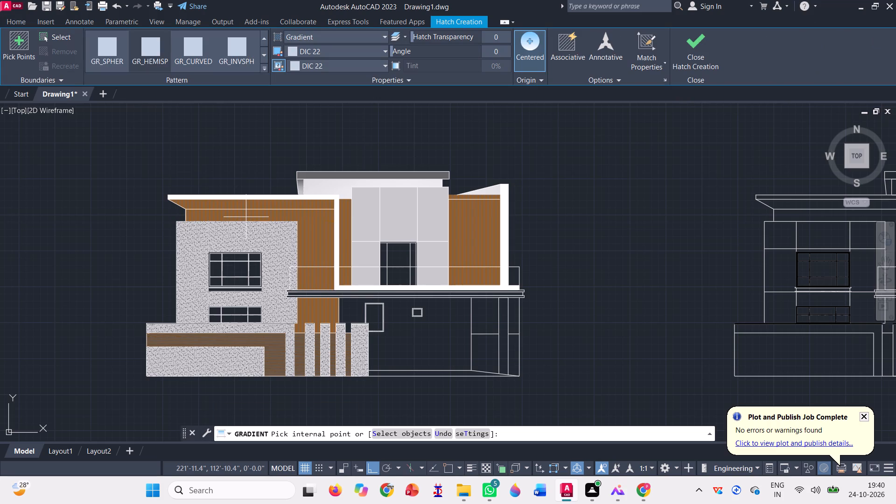
{"action": "scroll", "coordinate": [379, 283], "scroll_direction": "up", "scroll_amount": 3}
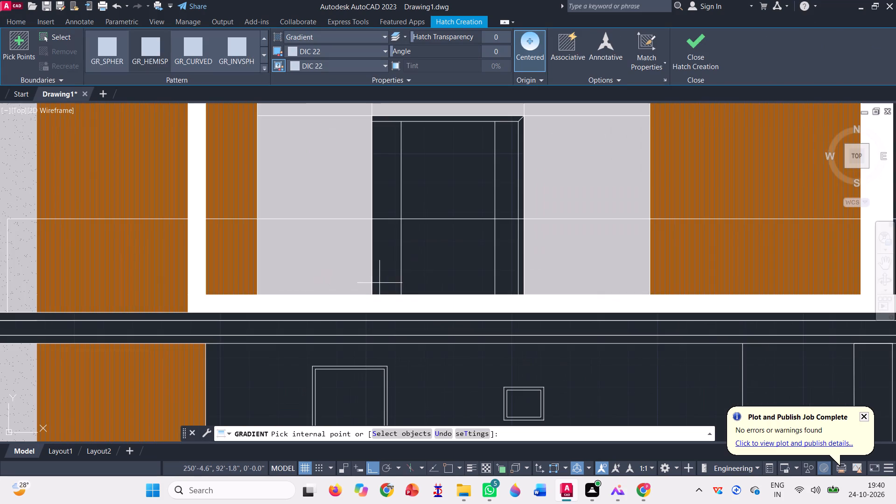
{"action": "left_click", "coordinate": [384, 162]}
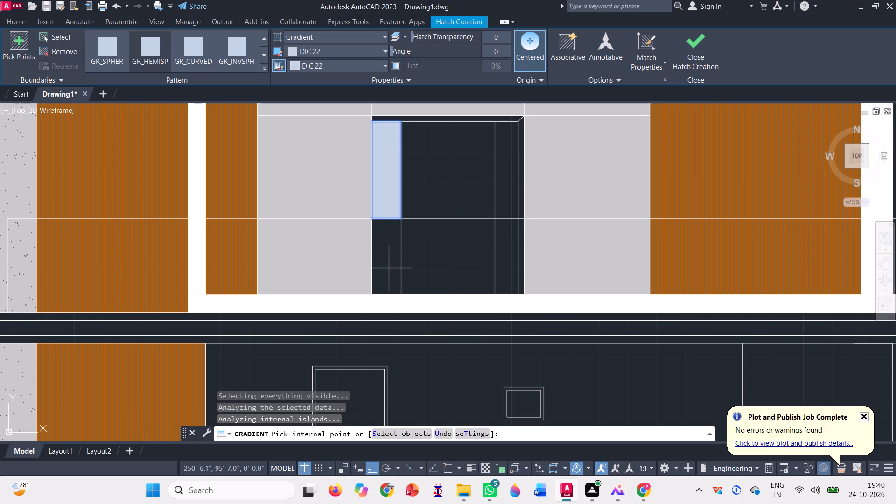
{"action": "left_click", "coordinate": [388, 266]}
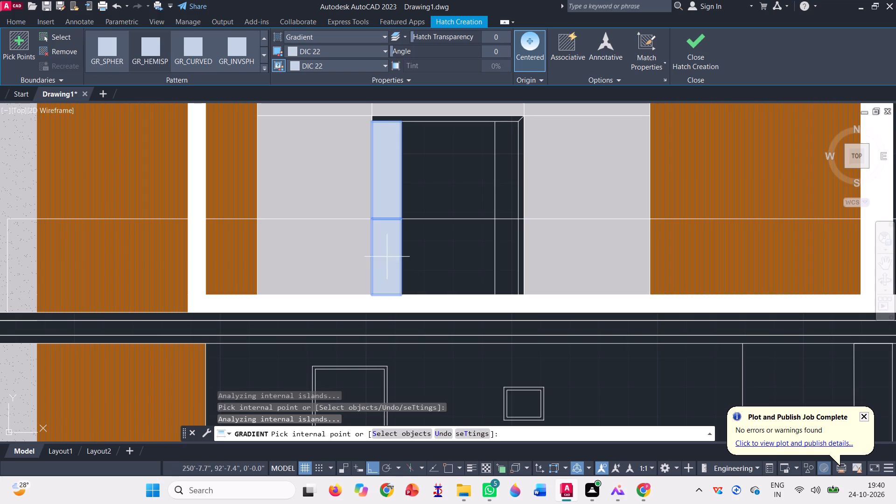
{"action": "left_click", "coordinate": [440, 155]}
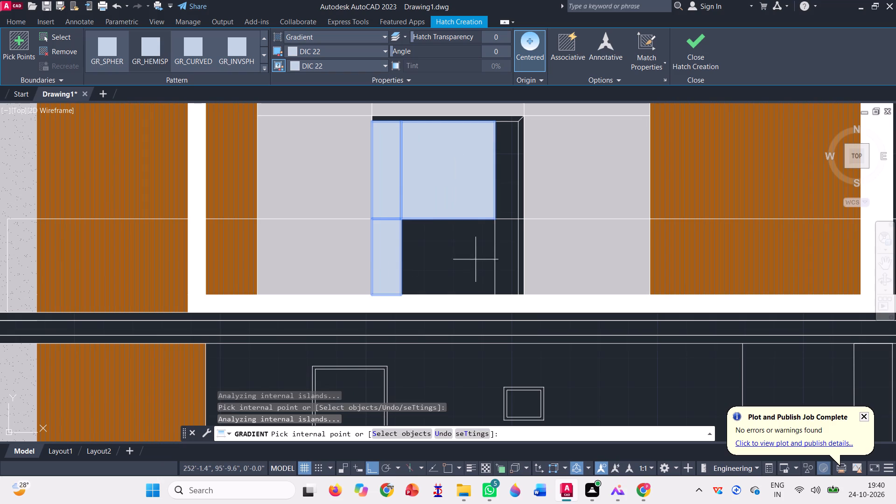
{"action": "left_click", "coordinate": [477, 266]}
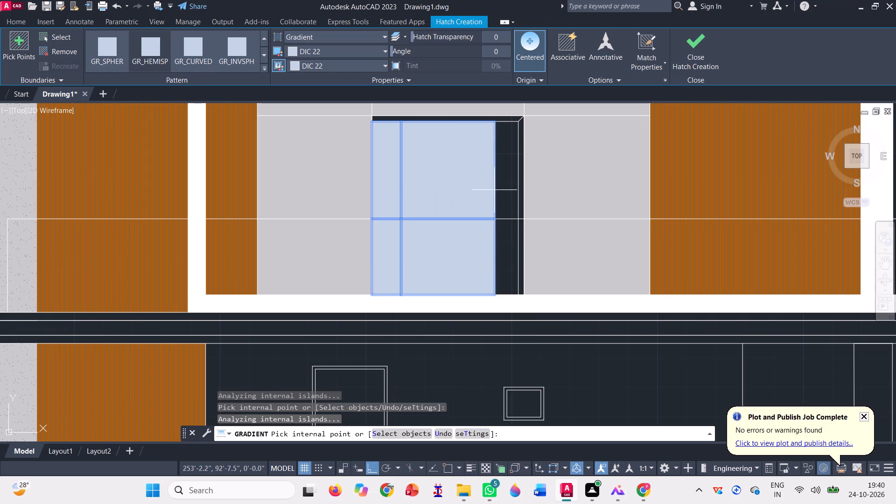
{"action": "scroll", "coordinate": [505, 182], "scroll_direction": "up", "scroll_amount": 2}
{"action": "left_click", "coordinate": [505, 180]}
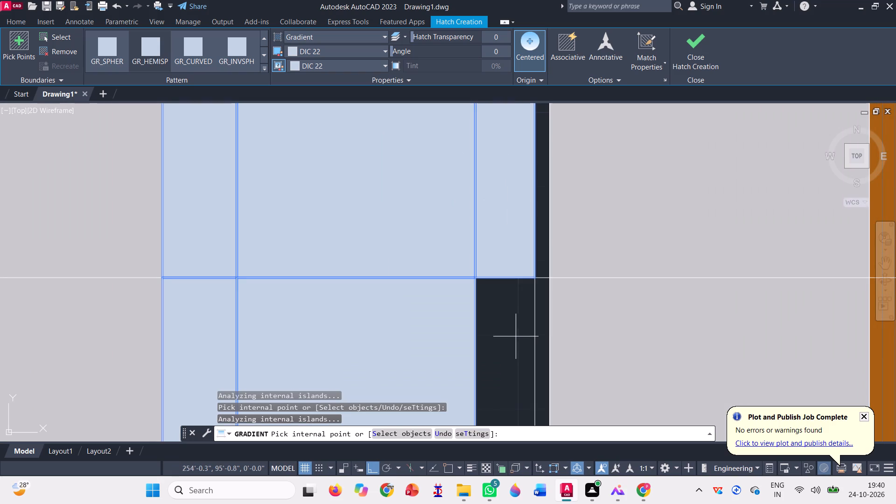
{"action": "left_click", "coordinate": [517, 341]}
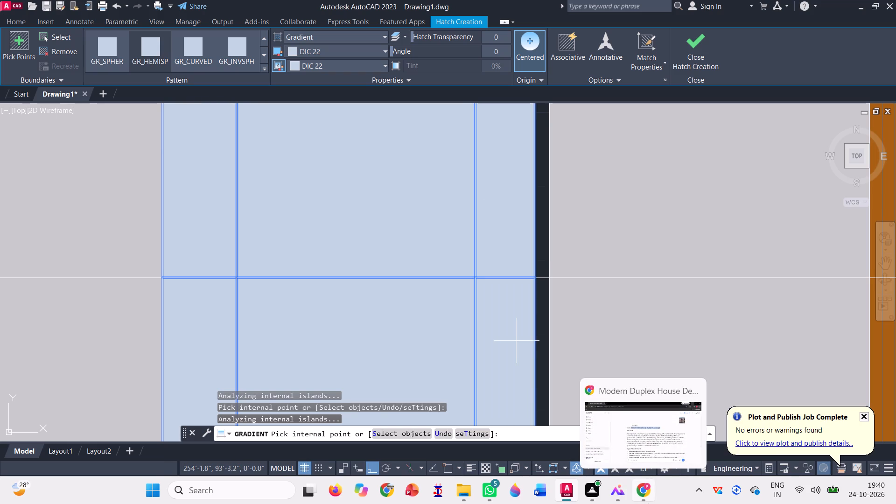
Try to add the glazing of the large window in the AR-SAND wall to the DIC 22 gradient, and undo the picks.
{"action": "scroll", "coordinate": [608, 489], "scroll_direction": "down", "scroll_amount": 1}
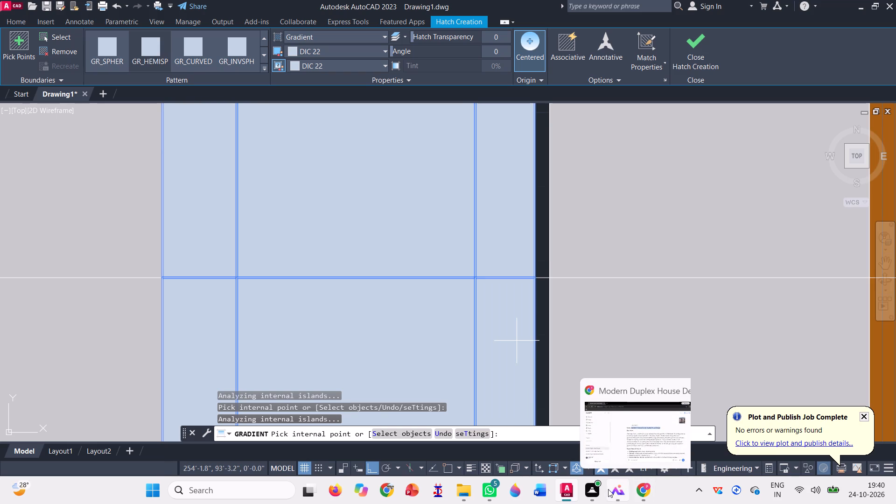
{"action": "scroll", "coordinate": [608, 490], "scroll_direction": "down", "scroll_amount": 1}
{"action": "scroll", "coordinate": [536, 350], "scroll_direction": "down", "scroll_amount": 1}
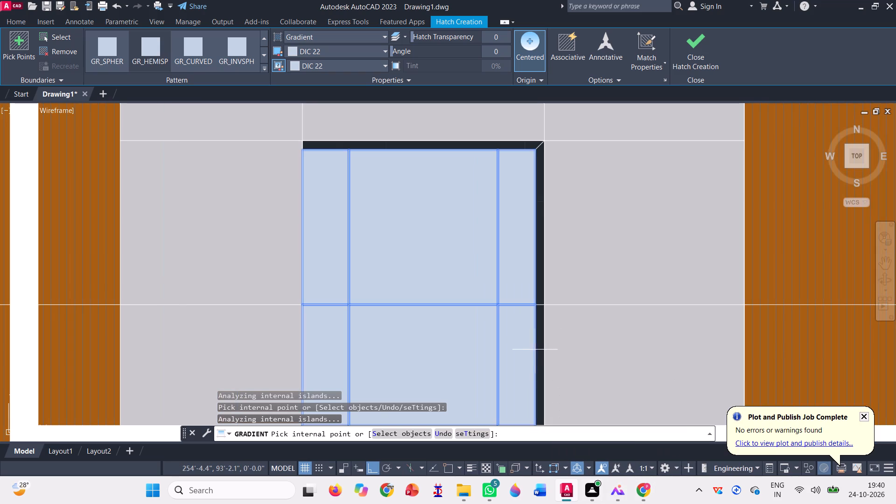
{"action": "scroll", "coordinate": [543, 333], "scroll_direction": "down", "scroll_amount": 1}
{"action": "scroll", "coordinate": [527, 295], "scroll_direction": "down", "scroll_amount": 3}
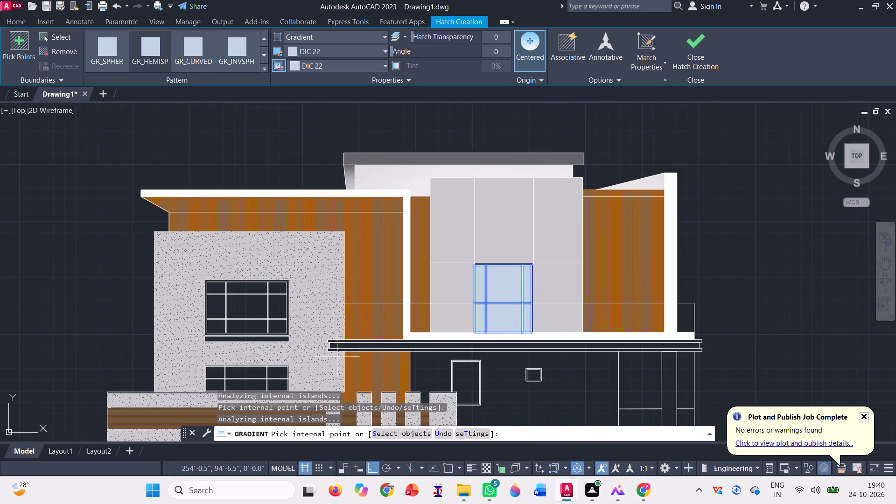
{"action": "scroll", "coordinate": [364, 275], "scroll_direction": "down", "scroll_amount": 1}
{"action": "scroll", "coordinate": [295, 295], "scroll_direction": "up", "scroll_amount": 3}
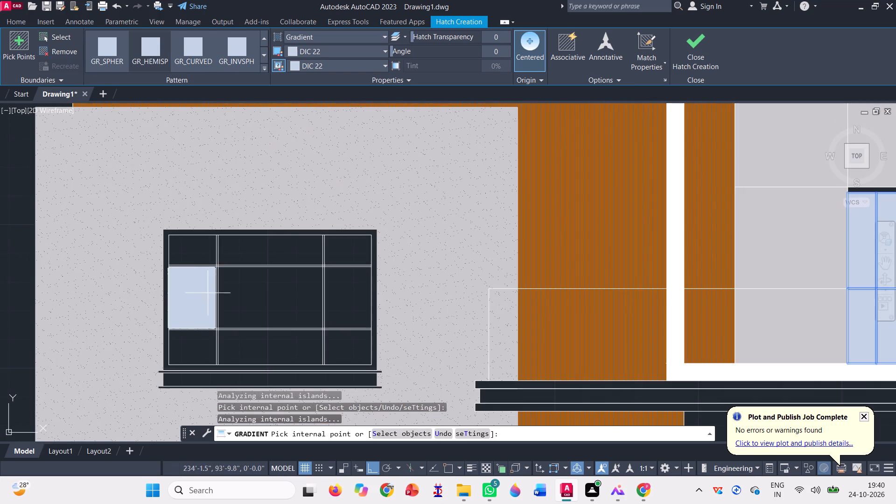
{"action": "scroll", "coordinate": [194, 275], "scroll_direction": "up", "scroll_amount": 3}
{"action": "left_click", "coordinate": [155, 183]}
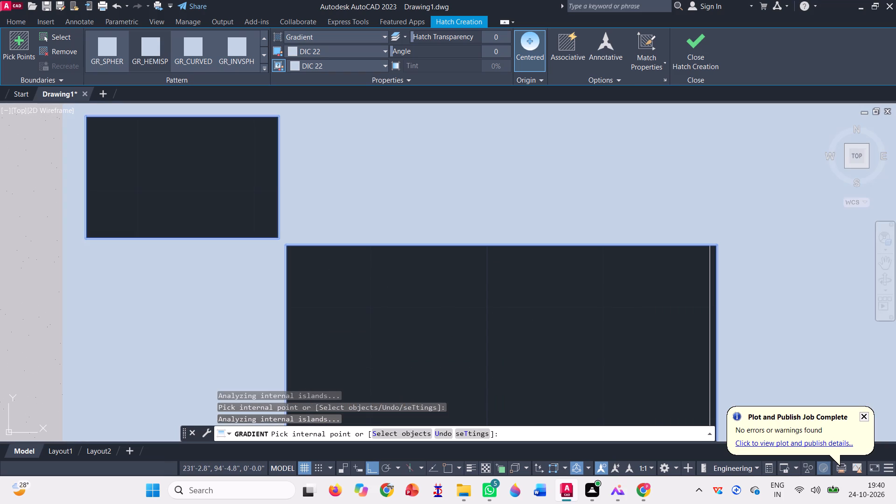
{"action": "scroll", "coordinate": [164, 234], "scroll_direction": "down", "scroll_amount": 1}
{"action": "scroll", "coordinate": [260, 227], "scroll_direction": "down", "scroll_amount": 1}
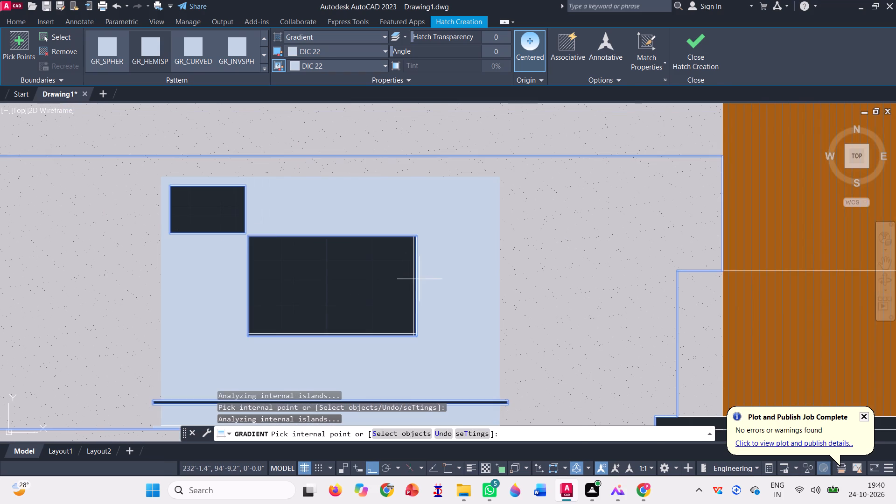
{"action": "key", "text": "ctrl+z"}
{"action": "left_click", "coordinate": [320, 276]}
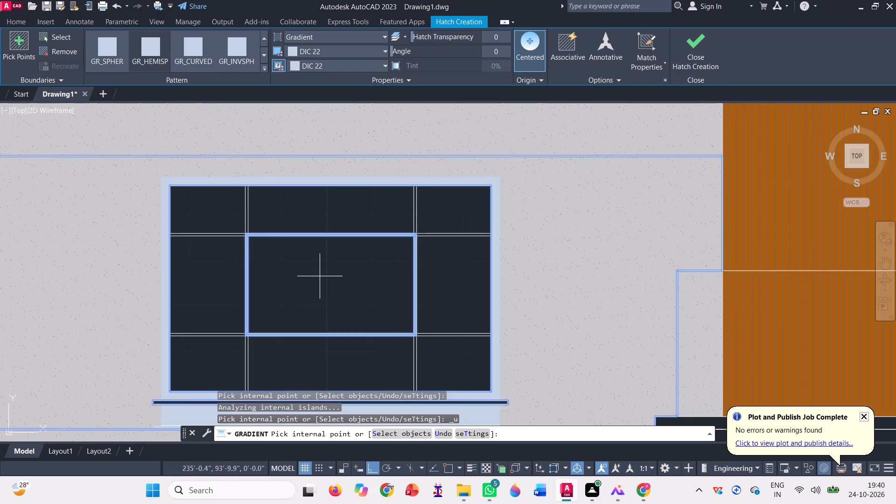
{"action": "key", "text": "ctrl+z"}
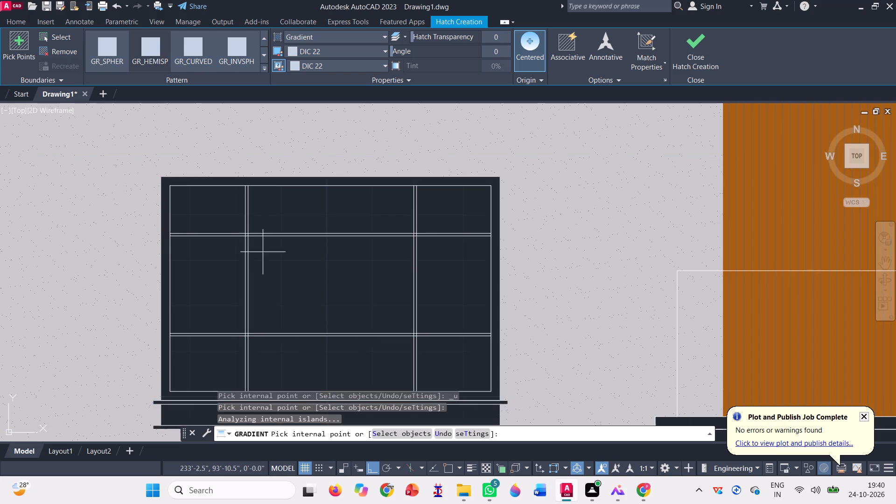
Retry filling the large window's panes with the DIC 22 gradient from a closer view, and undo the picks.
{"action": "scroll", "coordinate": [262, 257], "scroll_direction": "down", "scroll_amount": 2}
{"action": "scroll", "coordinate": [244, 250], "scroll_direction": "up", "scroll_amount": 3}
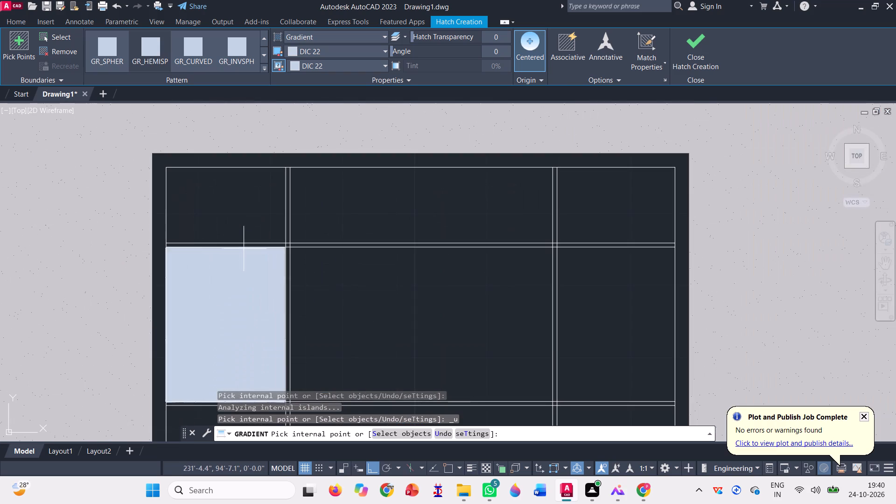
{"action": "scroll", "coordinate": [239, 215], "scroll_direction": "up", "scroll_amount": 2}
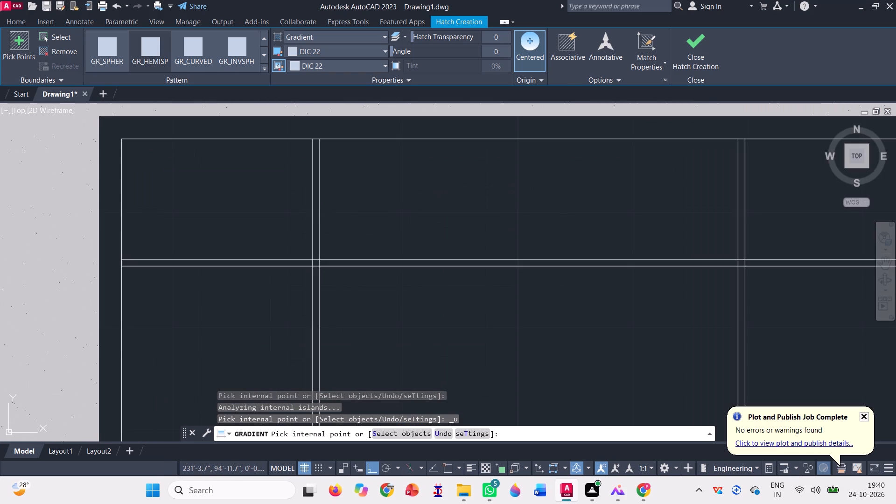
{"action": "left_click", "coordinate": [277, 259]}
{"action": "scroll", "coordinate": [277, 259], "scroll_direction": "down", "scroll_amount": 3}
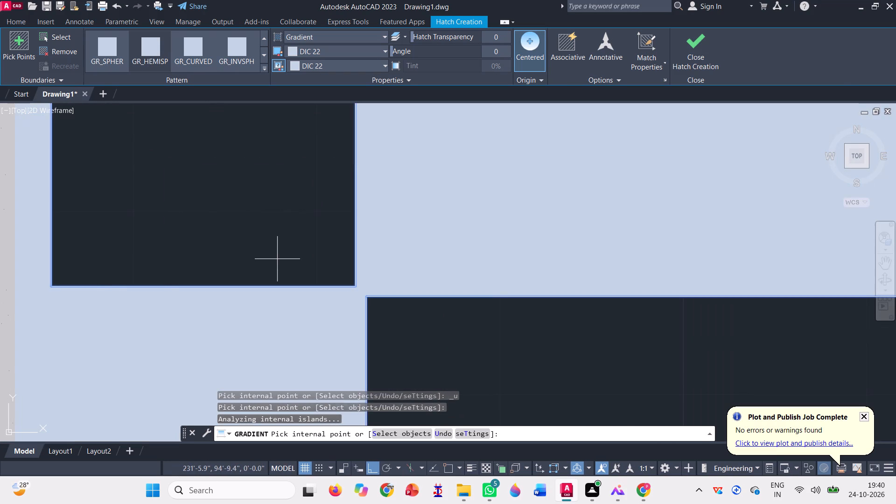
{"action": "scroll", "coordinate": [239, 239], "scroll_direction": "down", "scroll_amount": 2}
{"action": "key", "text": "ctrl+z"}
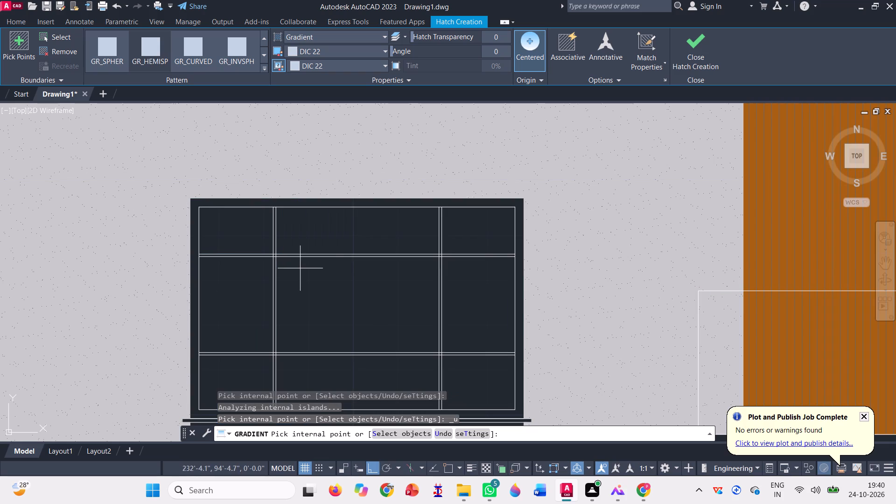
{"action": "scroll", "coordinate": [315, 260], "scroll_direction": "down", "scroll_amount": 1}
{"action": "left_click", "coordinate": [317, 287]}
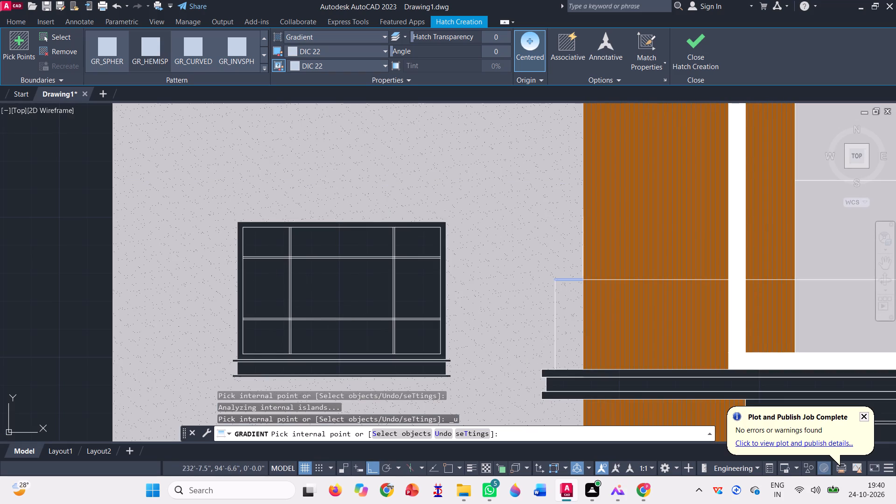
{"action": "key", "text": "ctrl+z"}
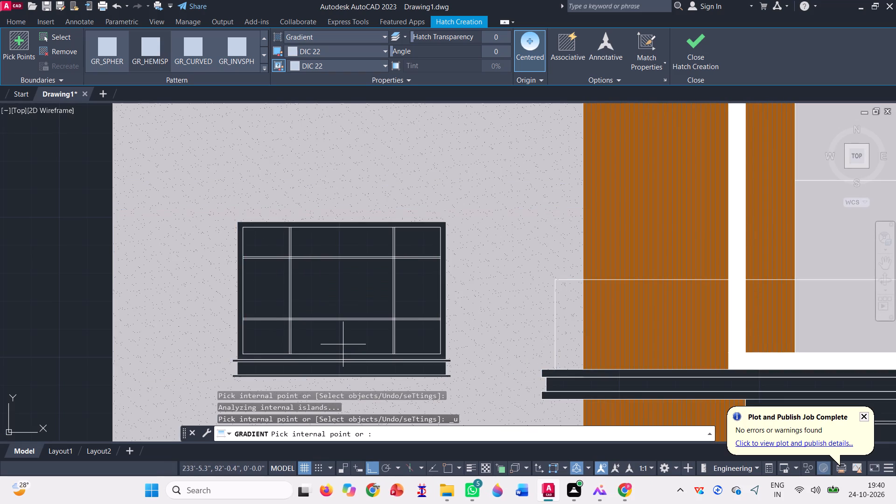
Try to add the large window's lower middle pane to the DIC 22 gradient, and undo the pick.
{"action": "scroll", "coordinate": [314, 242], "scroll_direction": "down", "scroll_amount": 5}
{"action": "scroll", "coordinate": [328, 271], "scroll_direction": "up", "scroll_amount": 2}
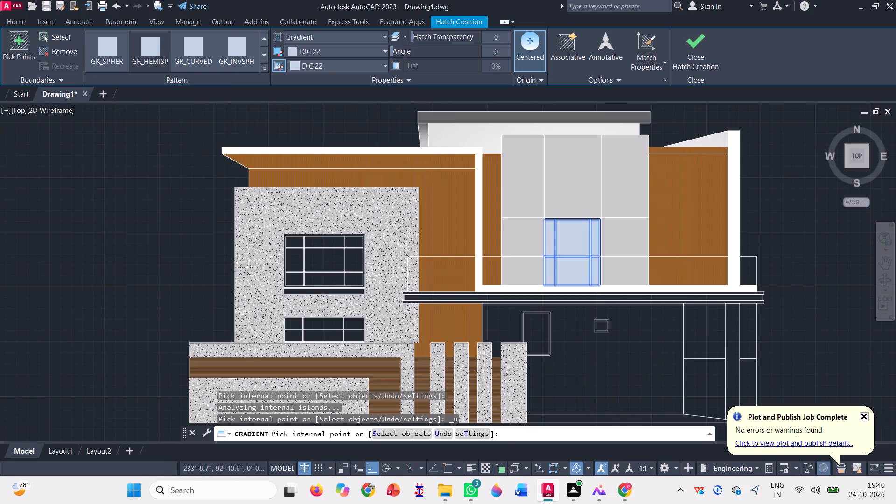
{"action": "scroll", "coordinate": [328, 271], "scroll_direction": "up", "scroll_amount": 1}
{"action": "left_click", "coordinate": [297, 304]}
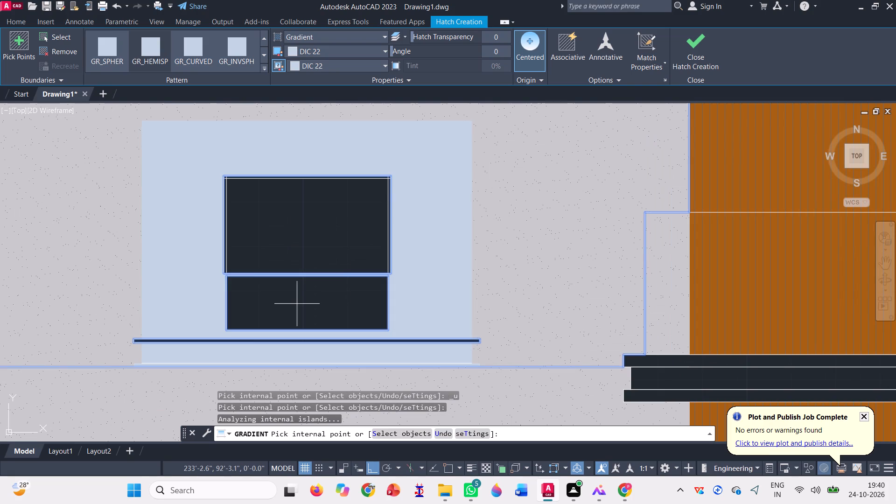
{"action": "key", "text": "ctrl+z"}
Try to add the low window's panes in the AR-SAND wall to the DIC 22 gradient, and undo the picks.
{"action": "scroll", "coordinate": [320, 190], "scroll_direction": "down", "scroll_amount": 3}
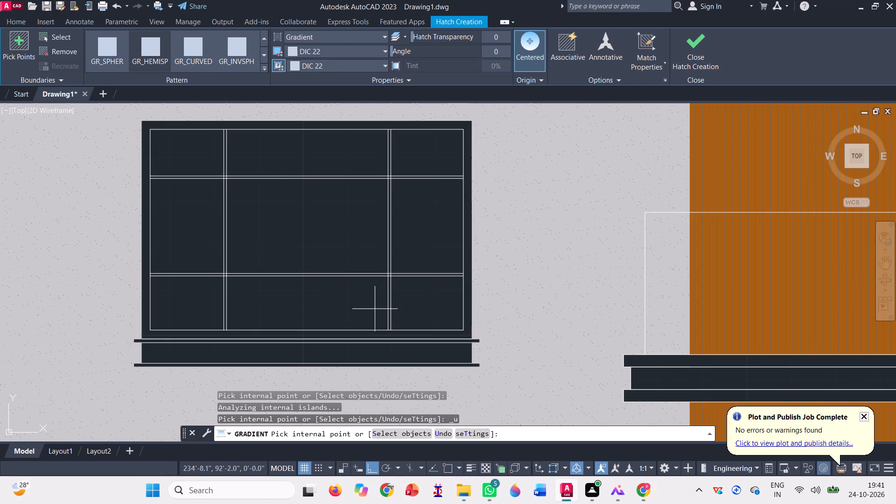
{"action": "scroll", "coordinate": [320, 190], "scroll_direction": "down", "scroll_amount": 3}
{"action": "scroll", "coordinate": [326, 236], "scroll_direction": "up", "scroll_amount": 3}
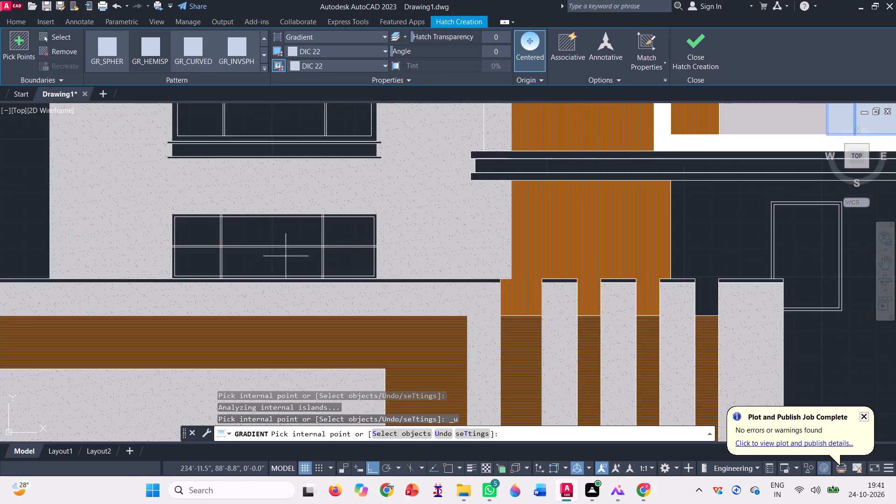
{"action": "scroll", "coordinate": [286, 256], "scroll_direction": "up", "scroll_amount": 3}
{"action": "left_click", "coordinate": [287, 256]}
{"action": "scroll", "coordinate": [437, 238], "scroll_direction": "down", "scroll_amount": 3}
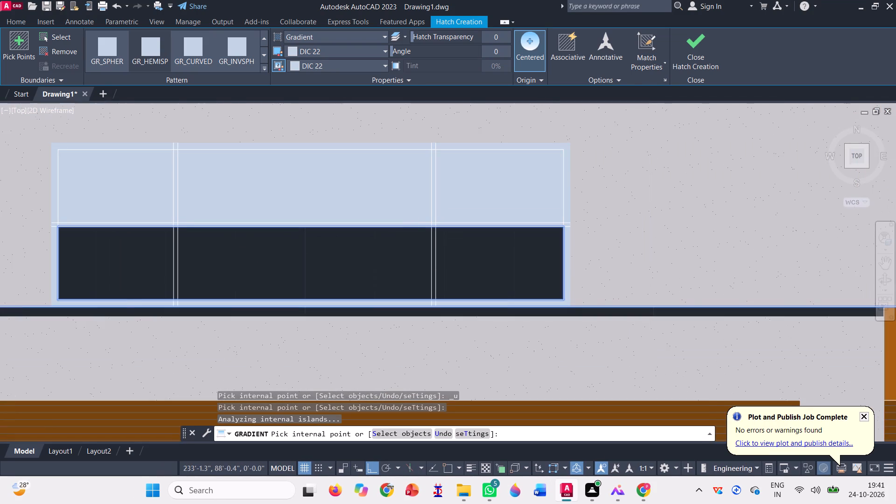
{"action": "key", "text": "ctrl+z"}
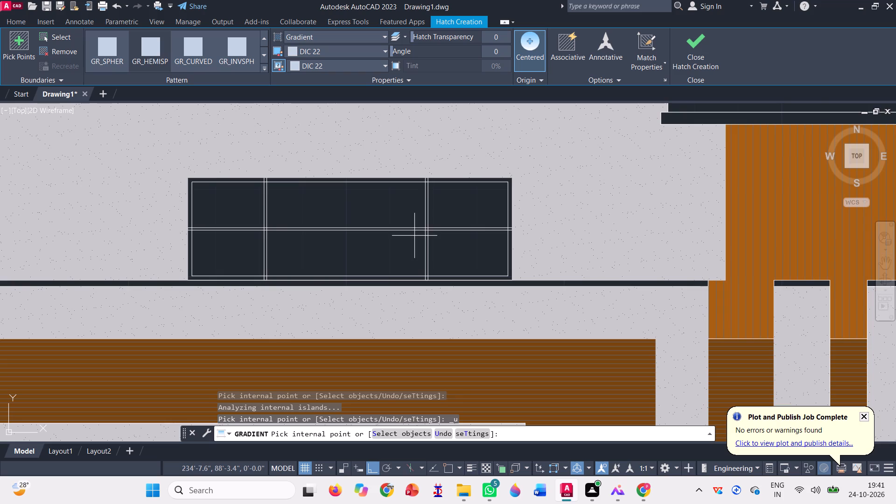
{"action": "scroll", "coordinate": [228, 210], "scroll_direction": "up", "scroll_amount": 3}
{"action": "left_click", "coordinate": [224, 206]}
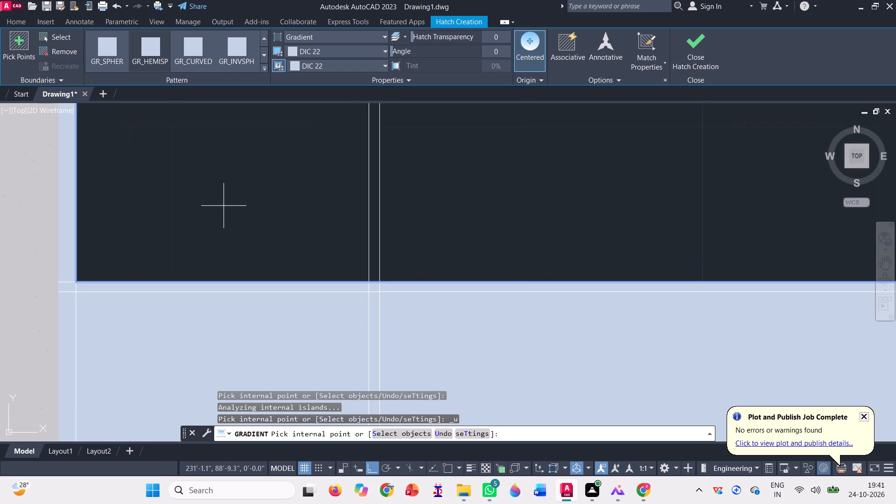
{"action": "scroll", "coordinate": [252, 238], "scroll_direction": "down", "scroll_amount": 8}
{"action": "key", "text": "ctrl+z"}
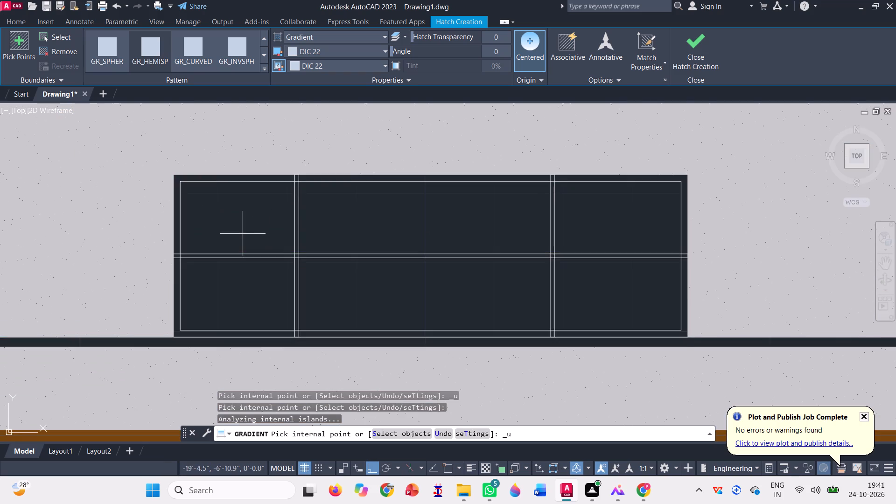
Add all nine panes of the large window in the unfilled line-only elevation copy to the DIC 22 gradient.
{"action": "scroll", "coordinate": [243, 233], "scroll_direction": "down", "scroll_amount": 3}
{"action": "scroll", "coordinate": [181, 234], "scroll_direction": "down", "scroll_amount": 4}
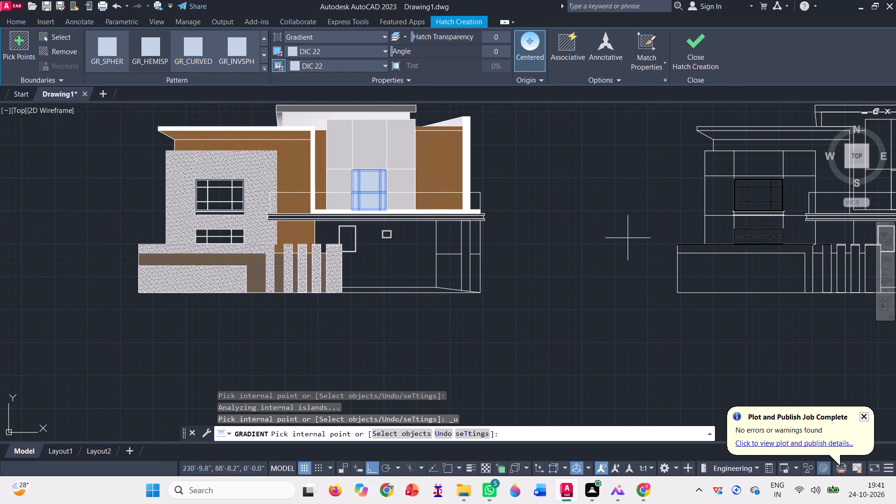
{"action": "scroll", "coordinate": [476, 260], "scroll_direction": "down", "scroll_amount": 1}
{"action": "scroll", "coordinate": [609, 247], "scroll_direction": "down", "scroll_amount": 1}
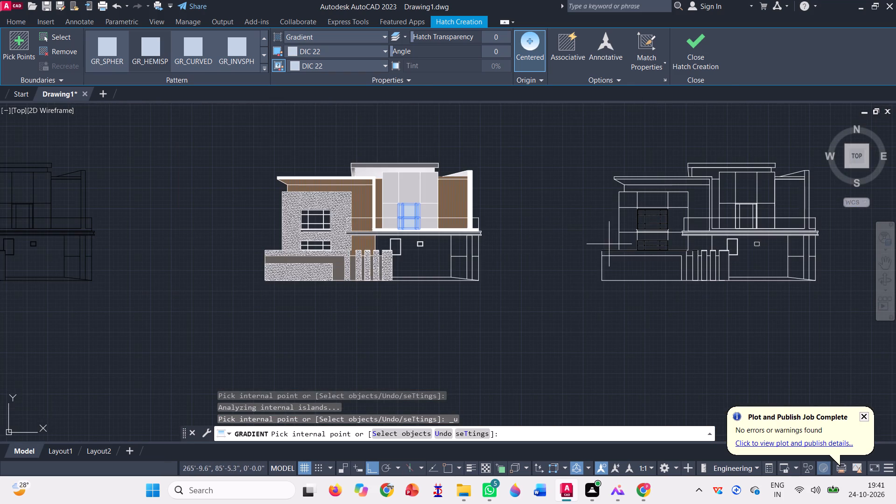
{"action": "scroll", "coordinate": [640, 216], "scroll_direction": "up", "scroll_amount": 6}
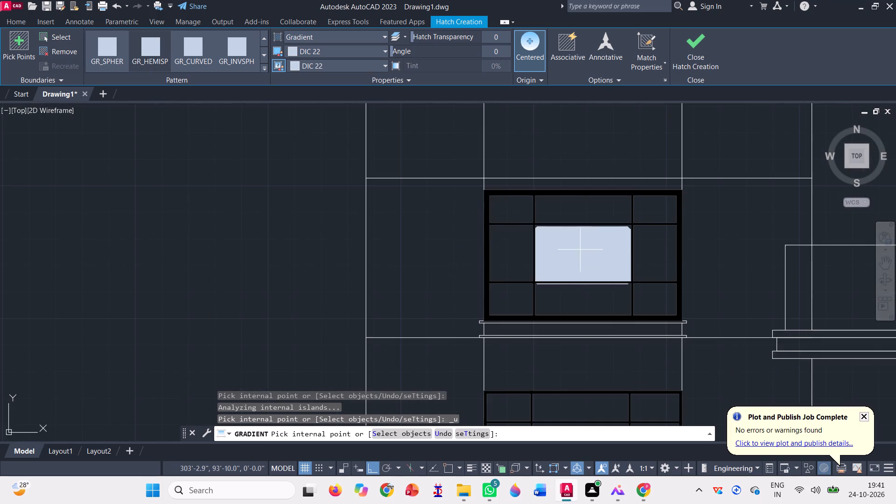
{"action": "scroll", "coordinate": [580, 250], "scroll_direction": "up", "scroll_amount": 3}
{"action": "left_click", "coordinate": [580, 249]}
{"action": "scroll", "coordinate": [538, 240], "scroll_direction": "down", "scroll_amount": 2}
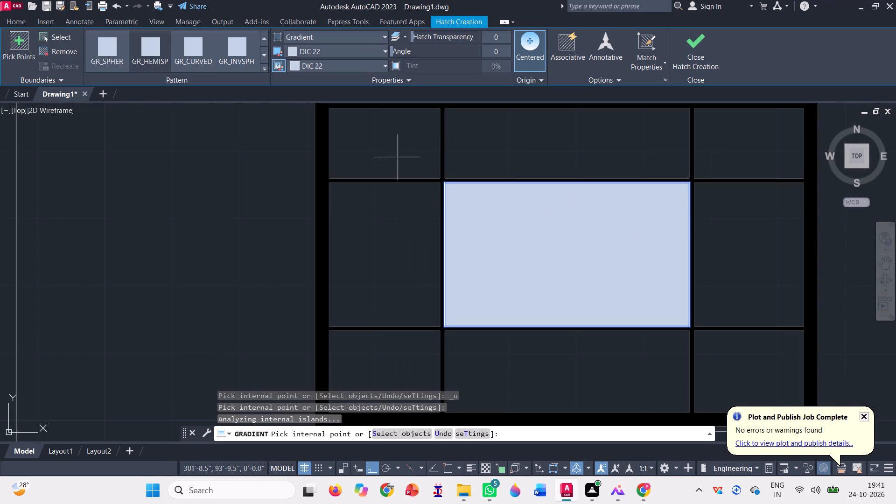
{"action": "left_click", "coordinate": [395, 146]}
{"action": "left_click", "coordinate": [587, 158]}
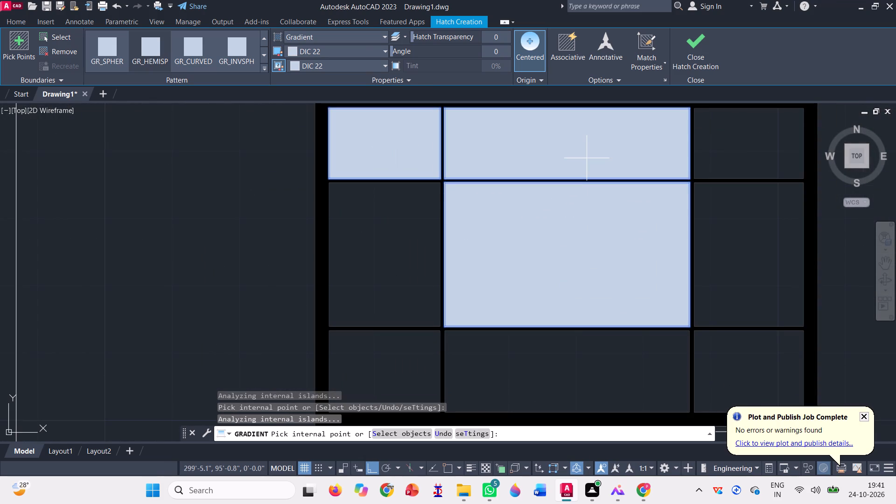
{"action": "left_click", "coordinate": [374, 256]}
{"action": "scroll", "coordinate": [373, 230], "scroll_direction": "down", "scroll_amount": 2}
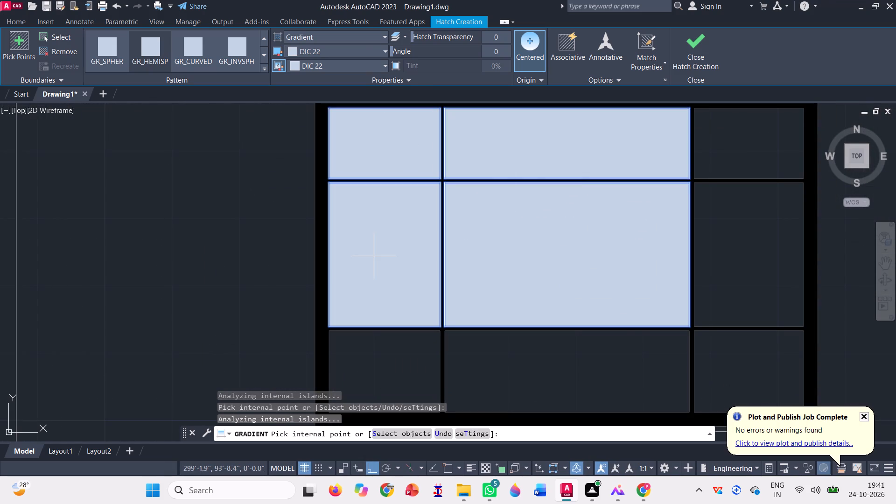
{"action": "left_click", "coordinate": [617, 170]}
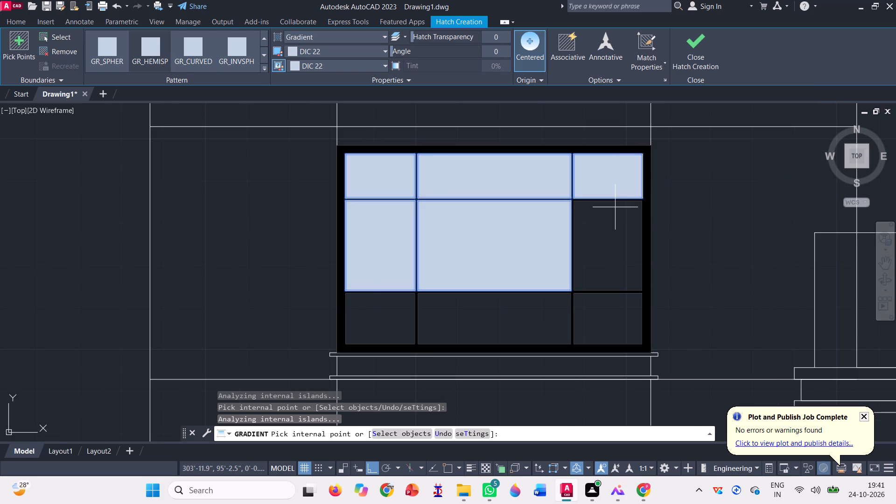
{"action": "left_click", "coordinate": [615, 235]}
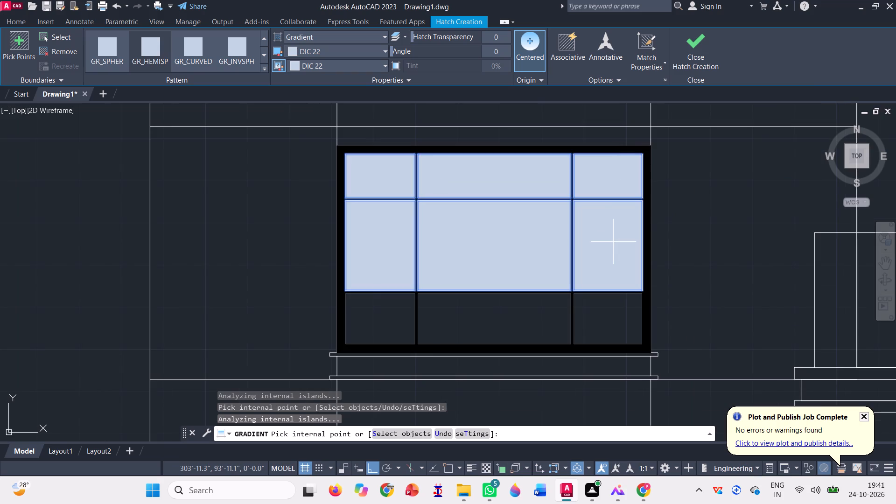
{"action": "left_click", "coordinate": [597, 329]}
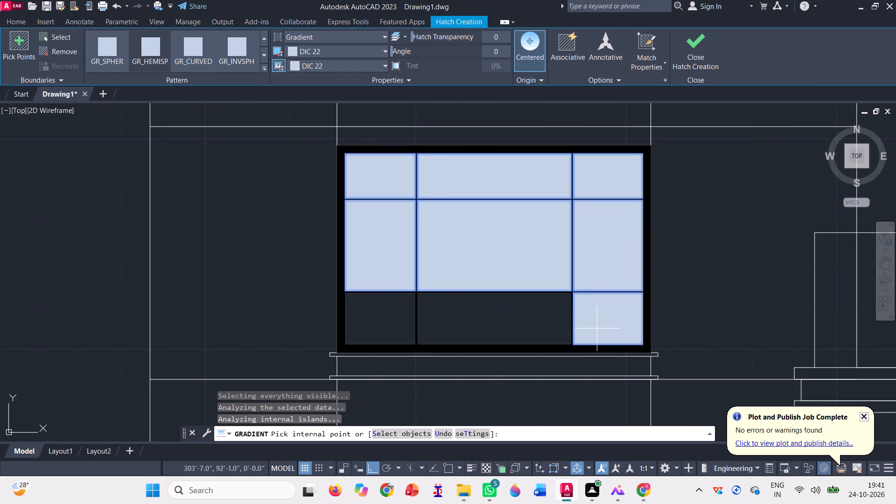
{"action": "left_click", "coordinate": [477, 327]}
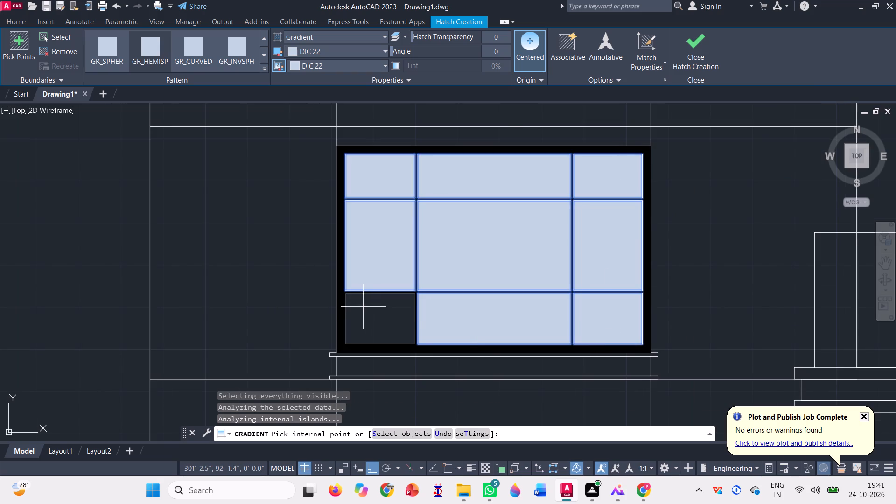
{"action": "left_click", "coordinate": [363, 305]}
Add all six panes of the low window beneath the large one in the unfilled elevation to the DIC 22 gradient.
{"action": "scroll", "coordinate": [390, 224], "scroll_direction": "down", "scroll_amount": 4}
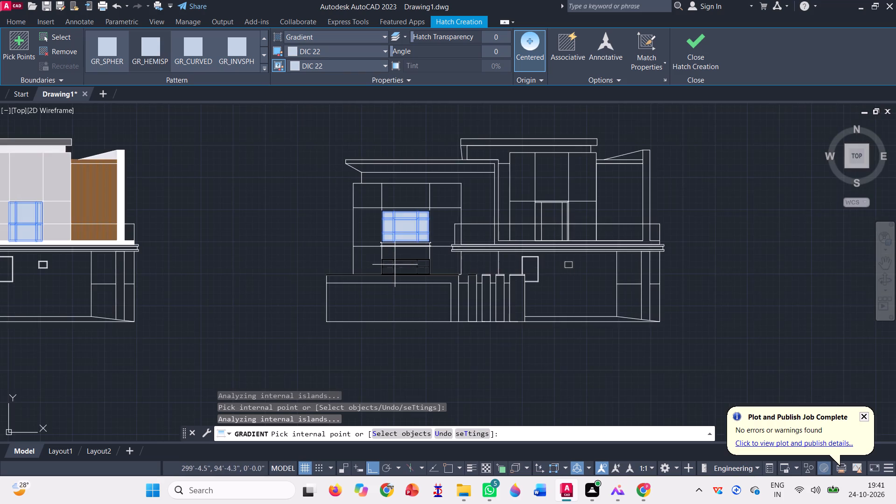
{"action": "scroll", "coordinate": [396, 265], "scroll_direction": "up", "scroll_amount": 5}
{"action": "left_click", "coordinate": [303, 246]}
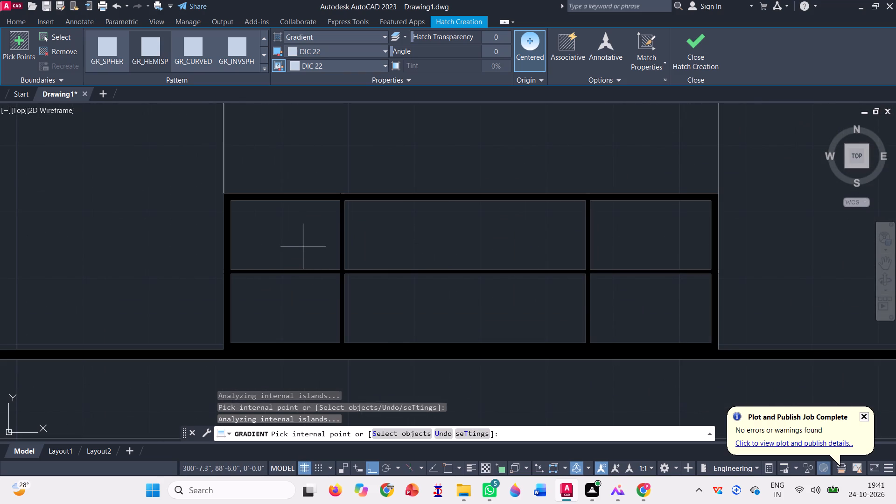
{"action": "key", "text": "ctrl+z"}
{"action": "left_click", "coordinate": [296, 306]}
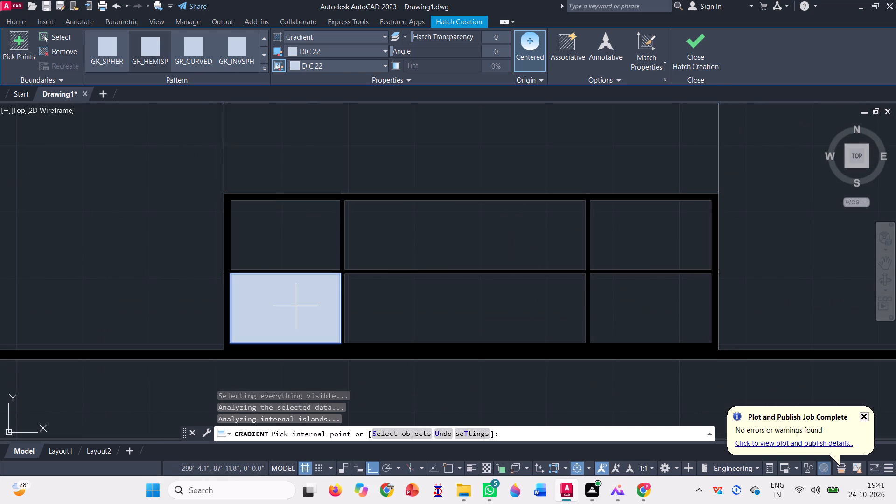
{"action": "left_click", "coordinate": [427, 301]}
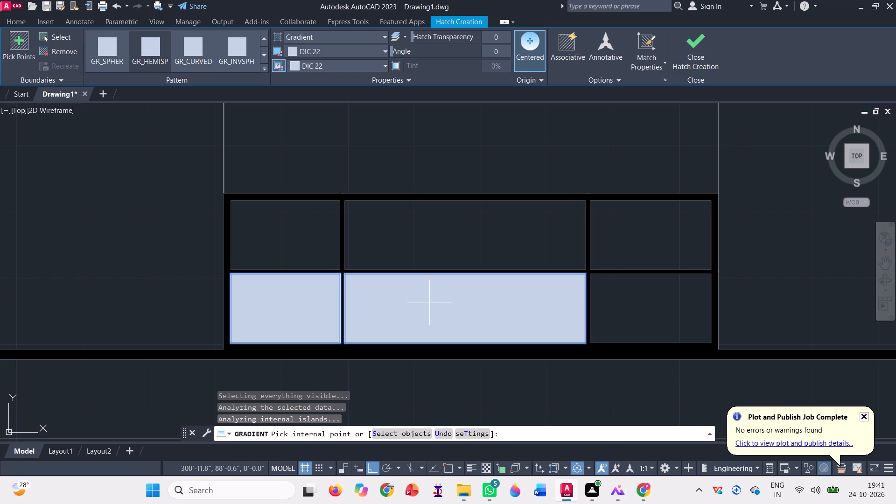
{"action": "left_click", "coordinate": [652, 292]}
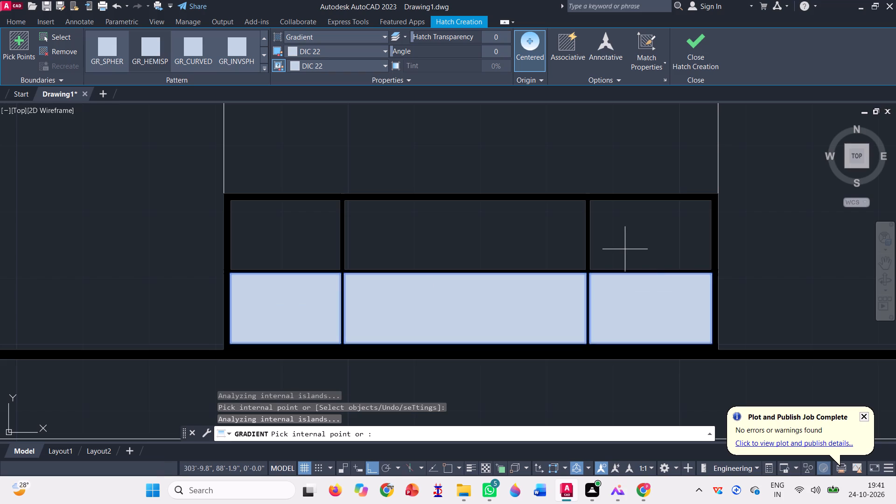
{"action": "left_click", "coordinate": [625, 237]}
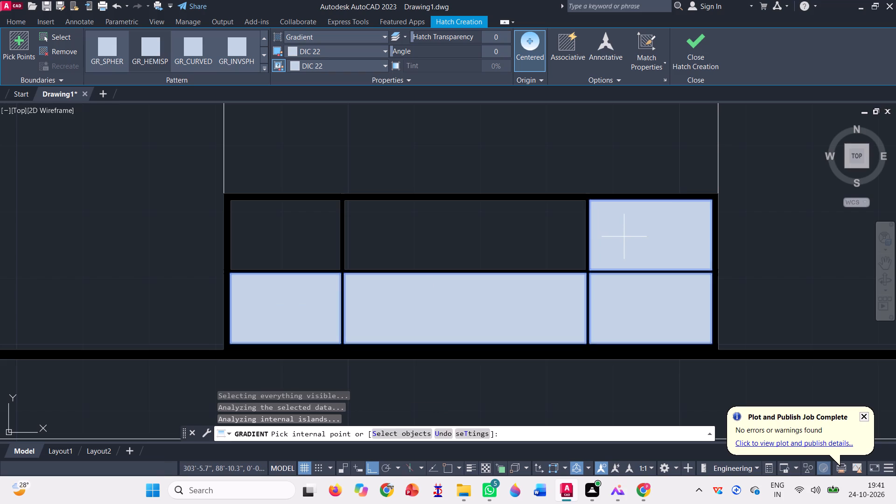
{"action": "left_click", "coordinate": [390, 241]}
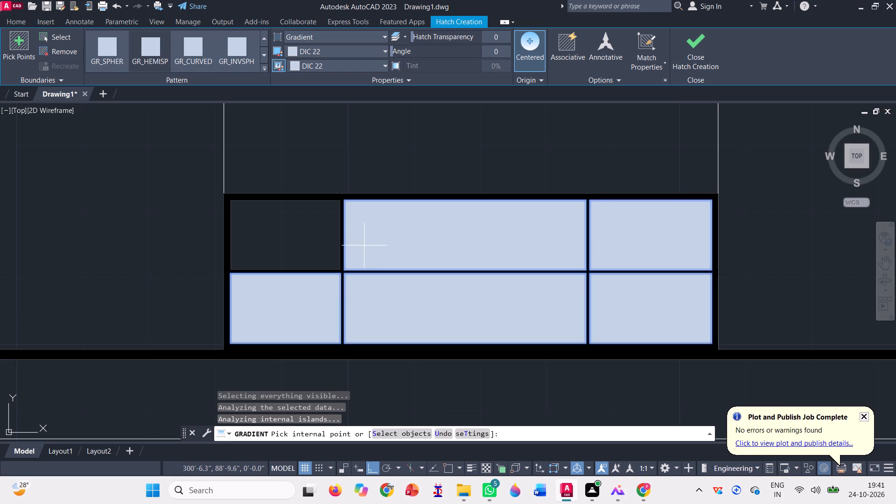
{"action": "left_click", "coordinate": [275, 244]}
Add the small square window and the taller window below the balcony slab of the unfilled elevation, and finish the DIC 22 gradient fill.
{"action": "scroll", "coordinate": [482, 246], "scroll_direction": "down", "scroll_amount": 2}
{"action": "scroll", "coordinate": [427, 280], "scroll_direction": "down", "scroll_amount": 2}
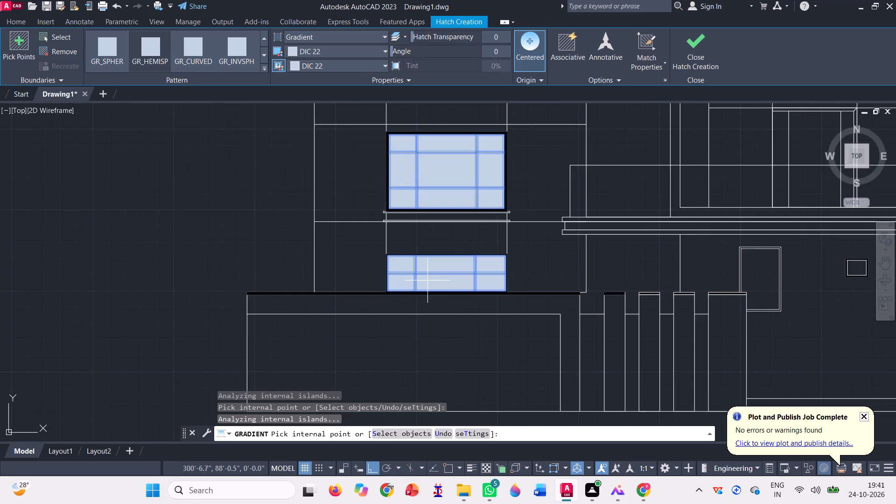
{"action": "scroll", "coordinate": [427, 280], "scroll_direction": "down", "scroll_amount": 3}
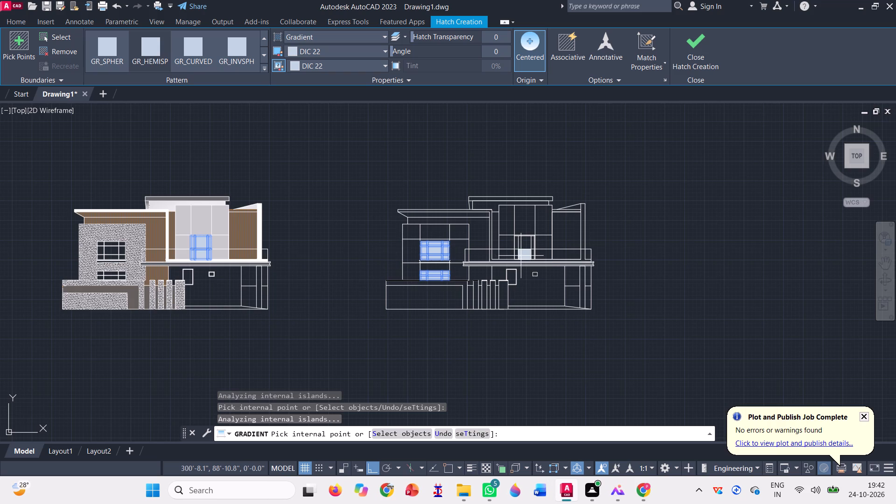
{"action": "scroll", "coordinate": [529, 274], "scroll_direction": "up", "scroll_amount": 10}
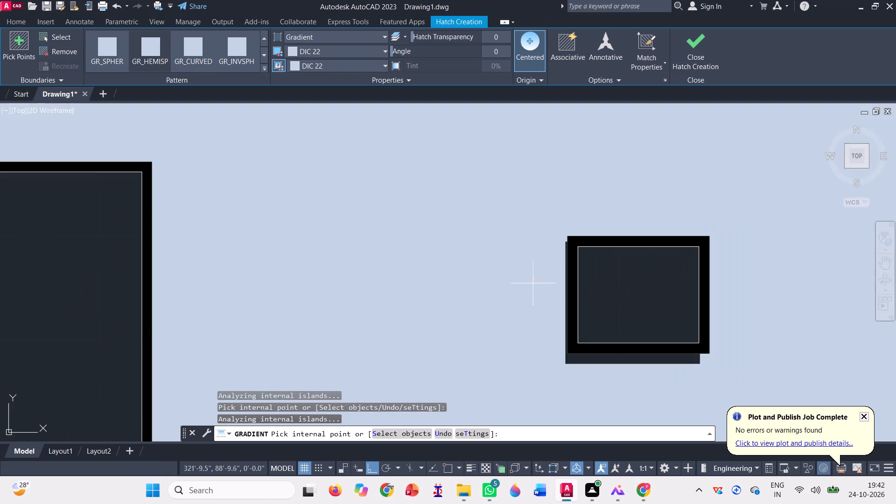
{"action": "left_click", "coordinate": [623, 296]}
{"action": "scroll", "coordinate": [539, 256], "scroll_direction": "down", "scroll_amount": 2}
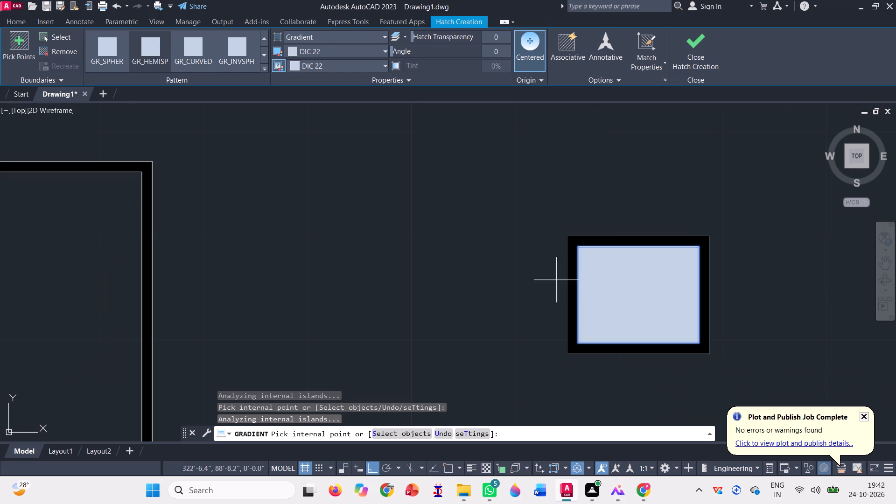
{"action": "scroll", "coordinate": [207, 294], "scroll_direction": "down", "scroll_amount": 2}
{"action": "left_click", "coordinate": [207, 294]}
{"action": "scroll", "coordinate": [364, 289], "scroll_direction": "down", "scroll_amount": 2}
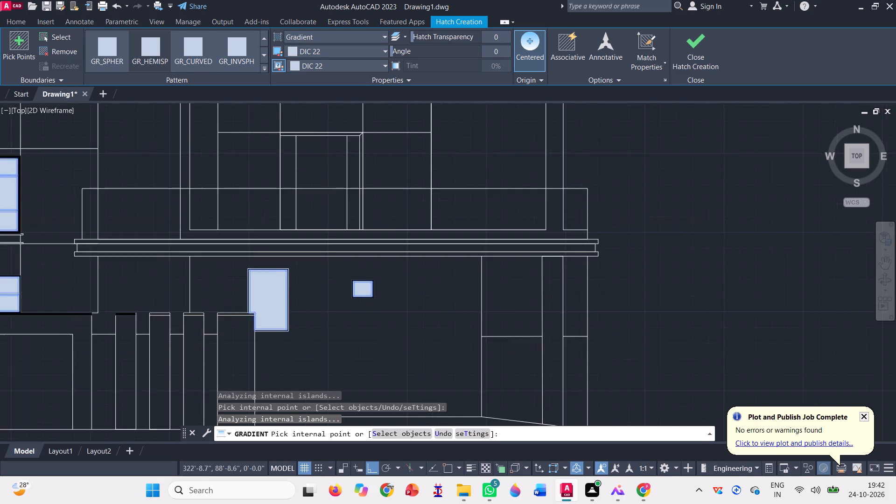
{"action": "key", "text": "space"}
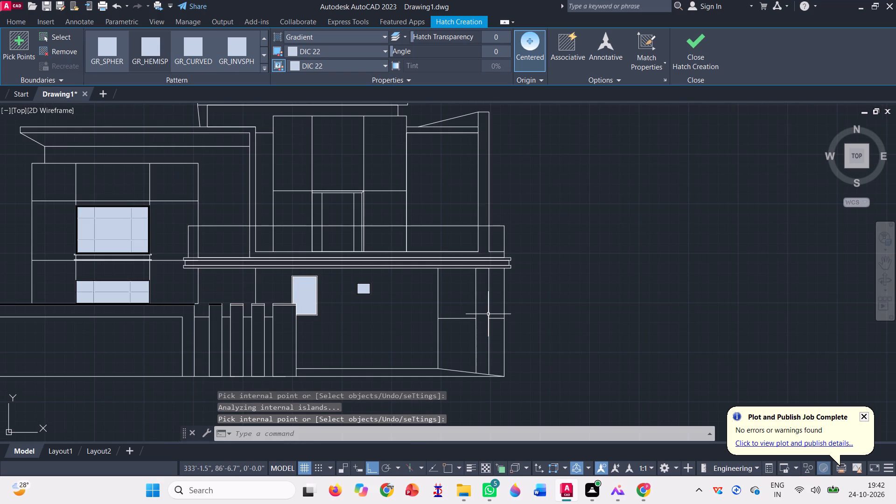
Copy the DIC 22 window hatch from the line-only elevation onto the textured elevation, using the base's lower end corner as reference point.
{"action": "scroll", "coordinate": [328, 273], "scroll_direction": "down", "scroll_amount": 1}
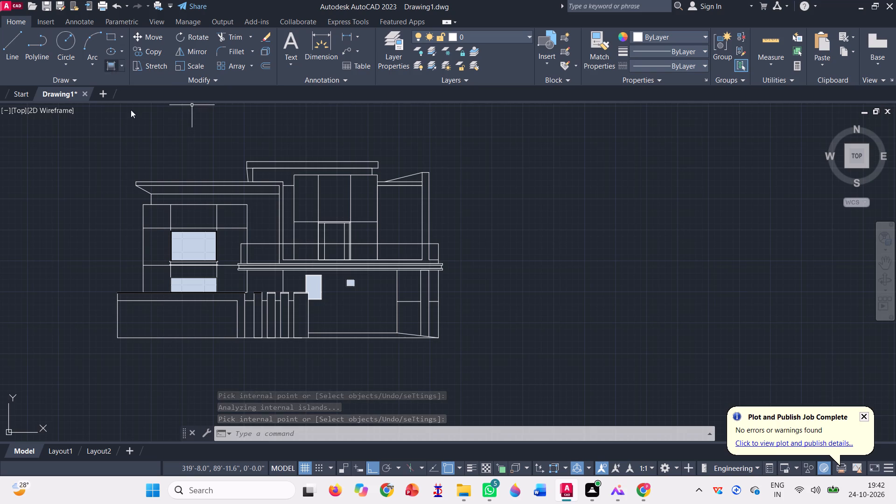
{"action": "left_click", "coordinate": [195, 247]}
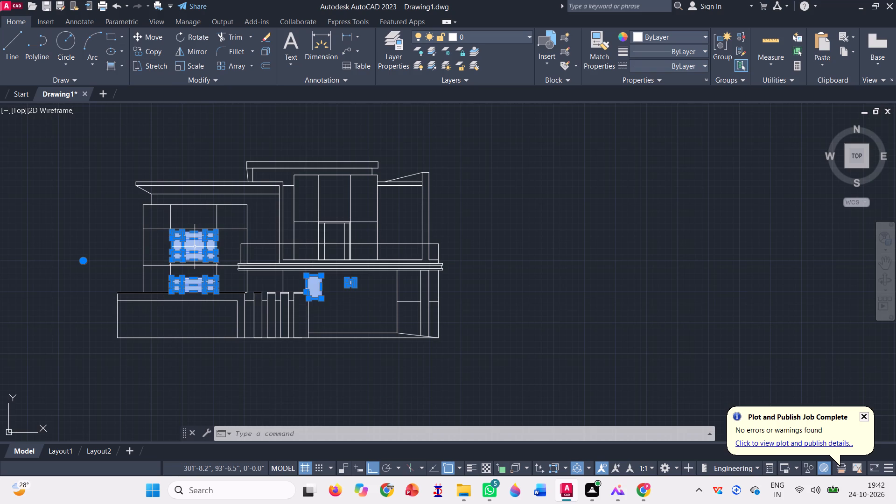
{"action": "scroll", "coordinate": [391, 282], "scroll_direction": "down", "scroll_amount": 2}
{"action": "scroll", "coordinate": [469, 302], "scroll_direction": "down", "scroll_amount": 1}
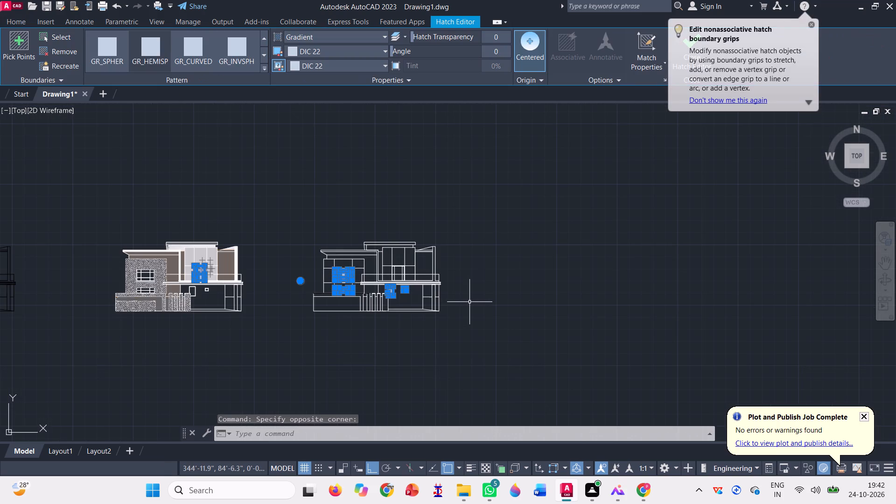
{"action": "key", "text": "c"}
{"action": "key", "text": "o"}
{"action": "key", "text": "Return"}
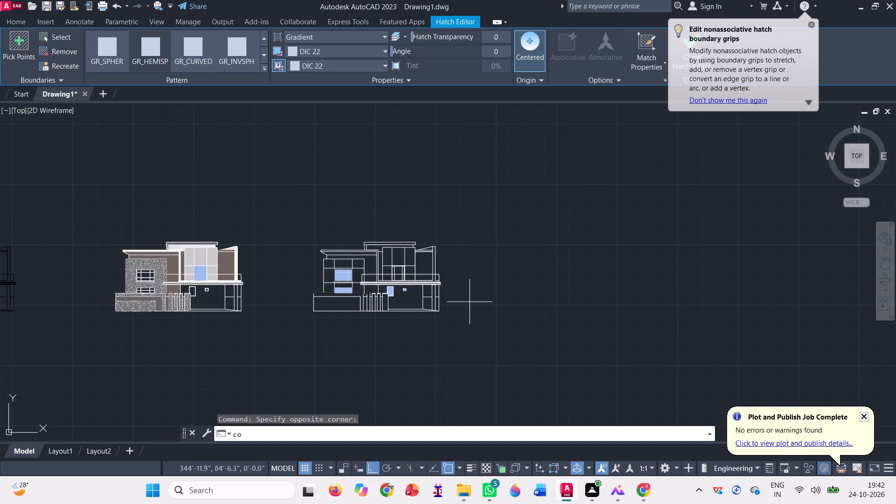
{"action": "scroll", "coordinate": [428, 319], "scroll_direction": "up", "scroll_amount": 4}
{"action": "scroll", "coordinate": [473, 286], "scroll_direction": "up", "scroll_amount": 3}
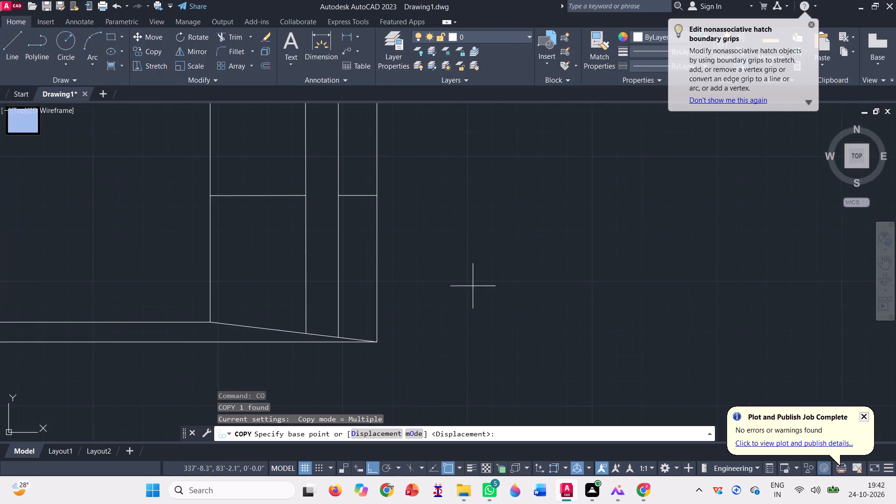
{"action": "left_click", "coordinate": [377, 341]}
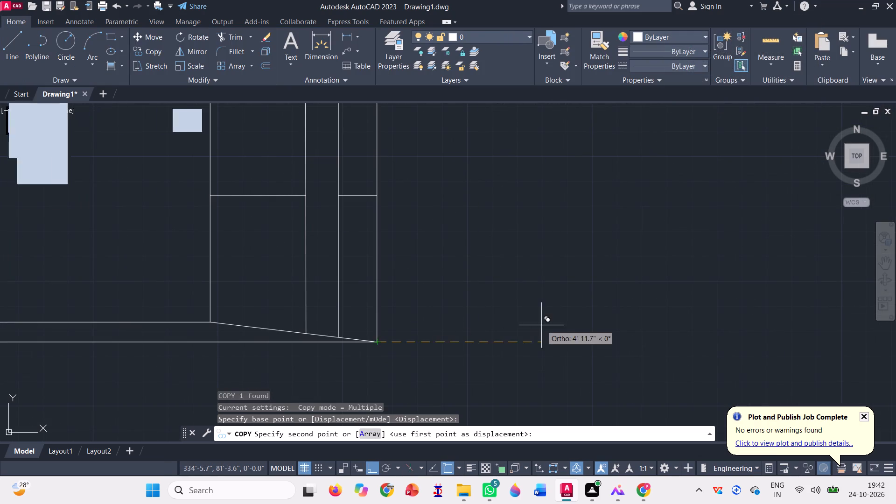
{"action": "scroll", "coordinate": [541, 325], "scroll_direction": "down", "scroll_amount": 4}
{"action": "scroll", "coordinate": [207, 324], "scroll_direction": "up", "scroll_amount": 3}
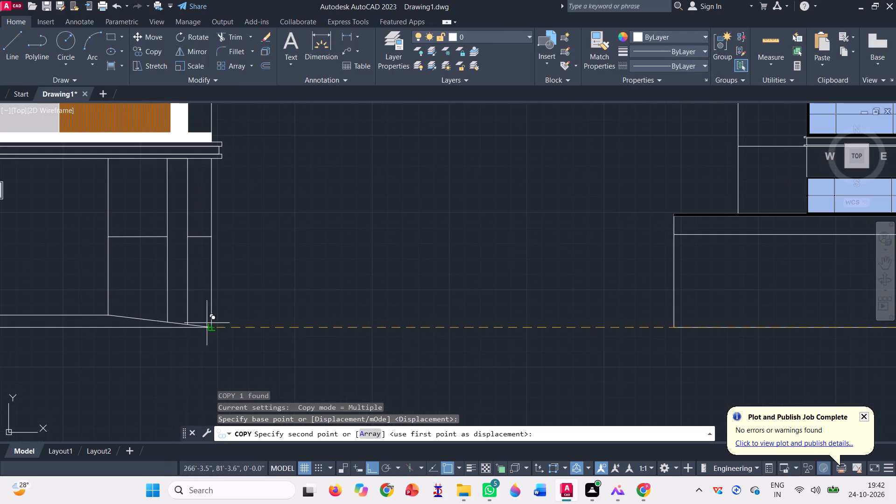
{"action": "left_click", "coordinate": [211, 326]}
{"action": "scroll", "coordinate": [316, 330], "scroll_direction": "down", "scroll_amount": 4}
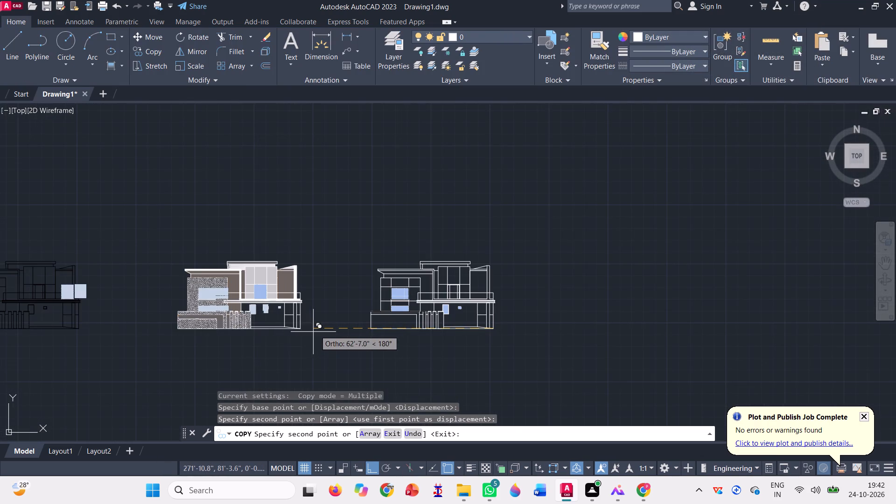
{"action": "key", "text": "space"}
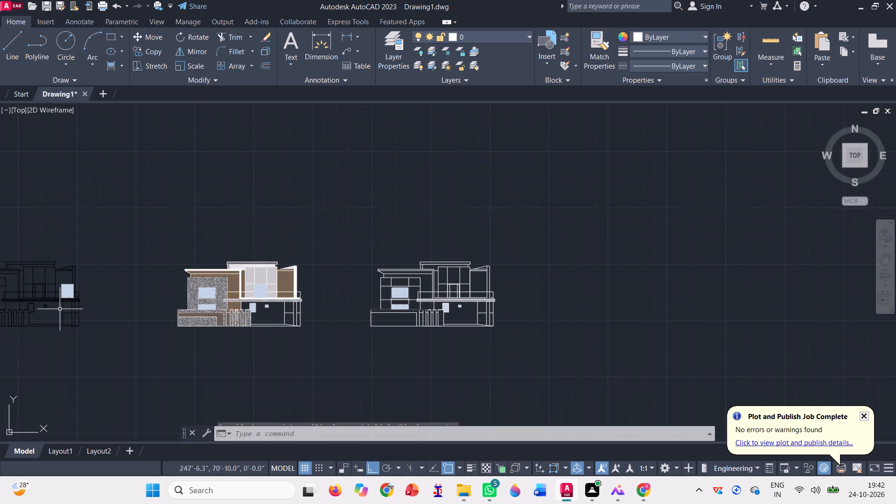
Trim away all pieces of the stray DIC 22 hatch left over the balcony end of the black-line elevation copy.
{"action": "left_click", "coordinate": [230, 35]}
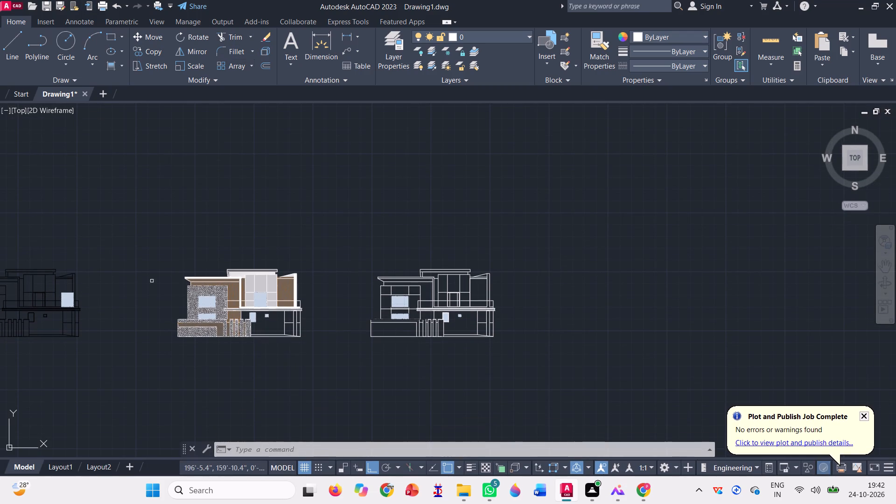
{"action": "scroll", "coordinate": [81, 298], "scroll_direction": "up", "scroll_amount": 3}
{"action": "scroll", "coordinate": [244, 307], "scroll_direction": "down", "scroll_amount": 1}
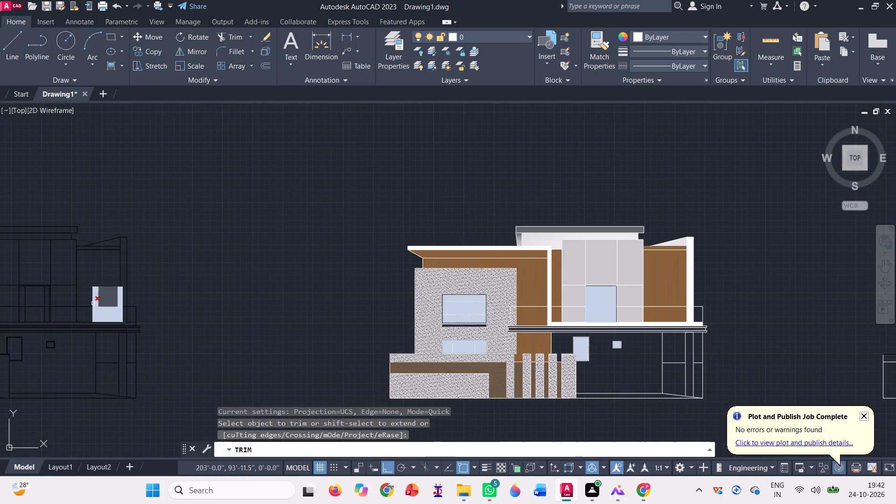
{"action": "scroll", "coordinate": [92, 303], "scroll_direction": "up", "scroll_amount": 3}
{"action": "left_click", "coordinate": [98, 278]}
{"action": "left_click", "coordinate": [140, 273]}
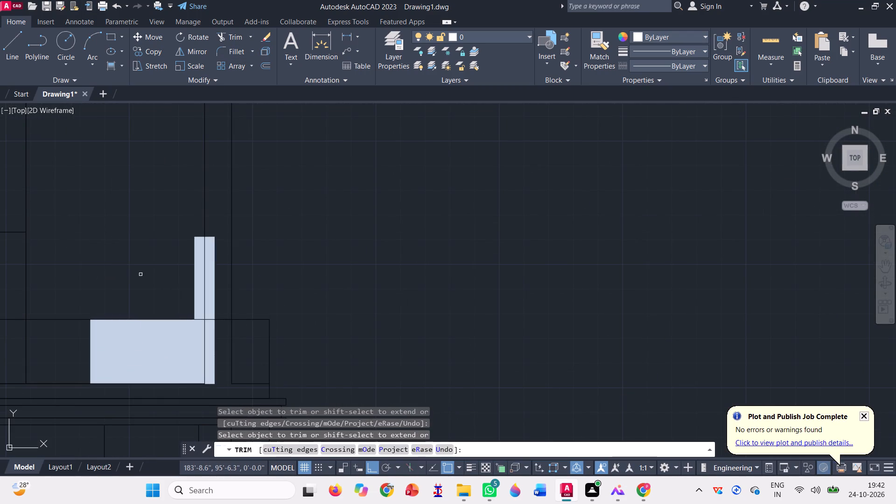
{"action": "left_click", "coordinate": [196, 269]}
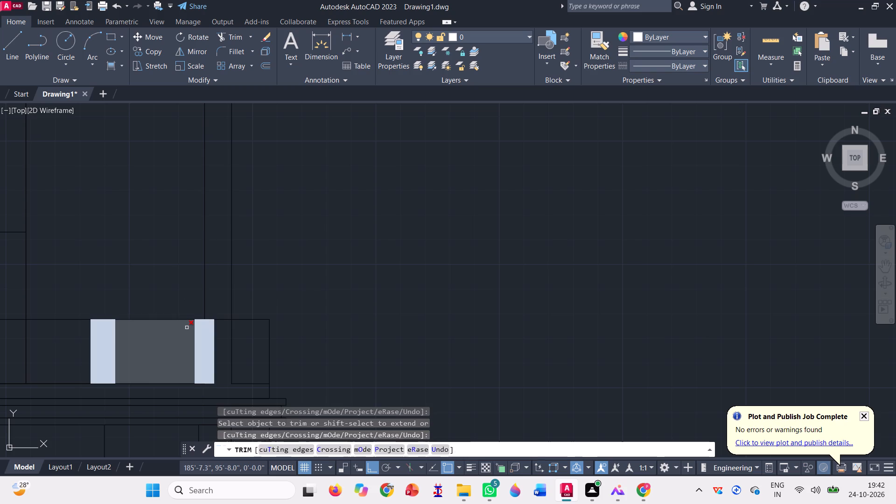
{"action": "left_click", "coordinate": [187, 329]}
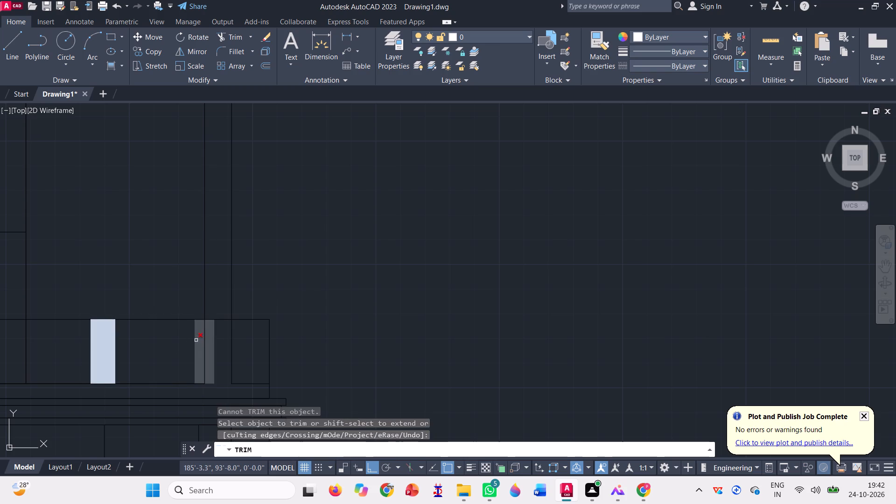
{"action": "left_click", "coordinate": [196, 340]}
{"action": "left_click", "coordinate": [101, 351]}
{"action": "scroll", "coordinate": [131, 256], "scroll_direction": "down", "scroll_amount": 5}
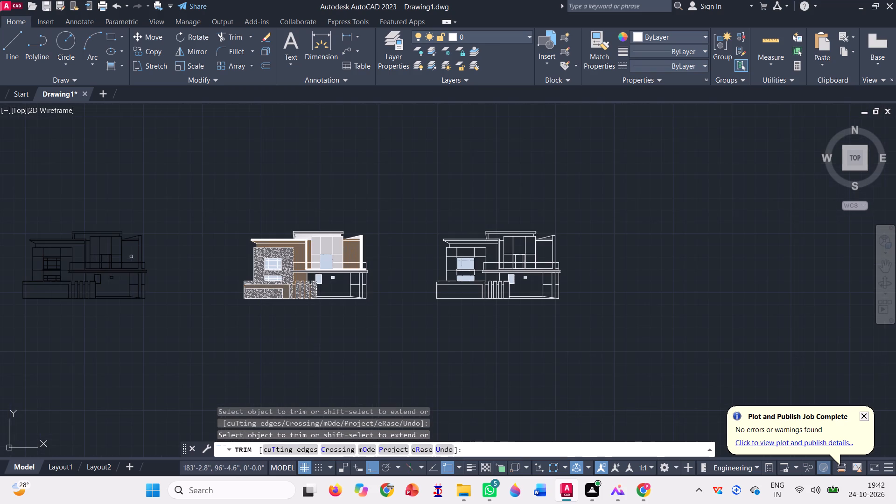
Trim the gradient fill out of the taller window and small square window below the slab in the line-only elevation.
{"action": "scroll", "coordinate": [518, 284], "scroll_direction": "up", "scroll_amount": 6}
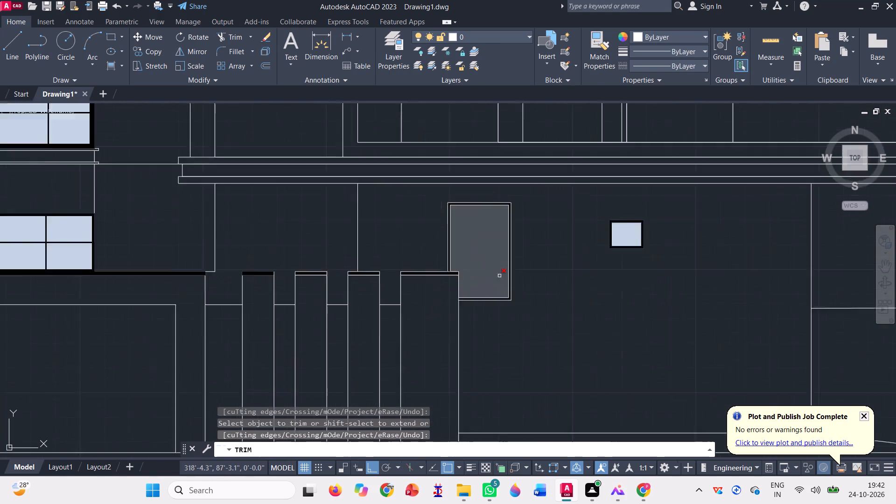
{"action": "left_click", "coordinate": [469, 253]}
{"action": "left_click", "coordinate": [697, 207]}
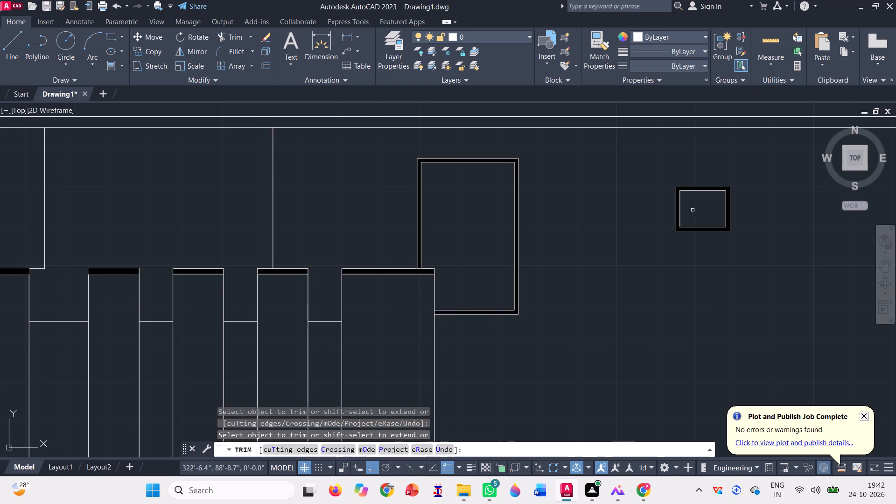
Trim the gradient fill out of all nine panes of the large window in the line-only elevation.
{"action": "scroll", "coordinate": [534, 295], "scroll_direction": "down", "scroll_amount": 3}
{"action": "scroll", "coordinate": [321, 212], "scroll_direction": "up", "scroll_amount": 3}
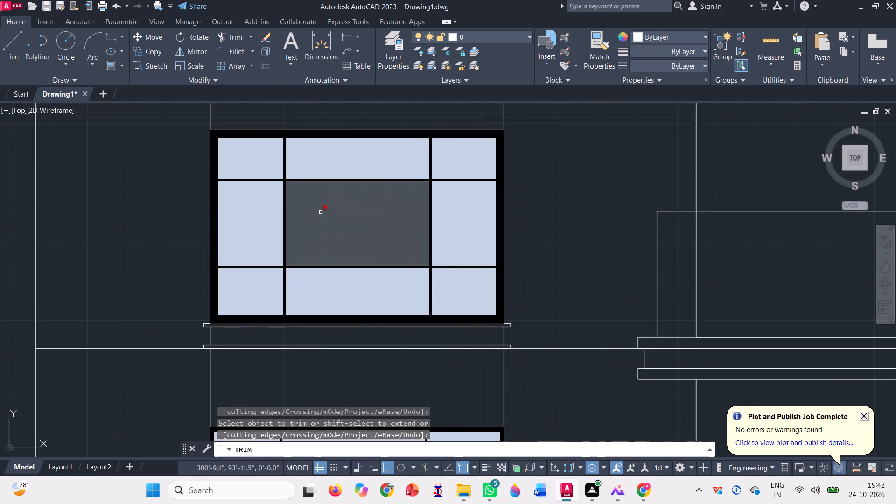
{"action": "left_click", "coordinate": [323, 217]}
{"action": "left_click", "coordinate": [260, 162]}
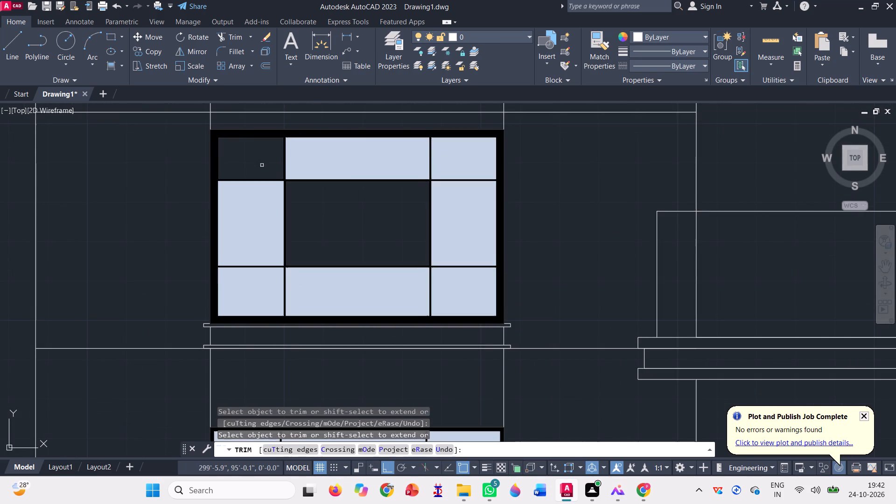
{"action": "left_click", "coordinate": [328, 160]}
{"action": "left_click", "coordinate": [456, 156]}
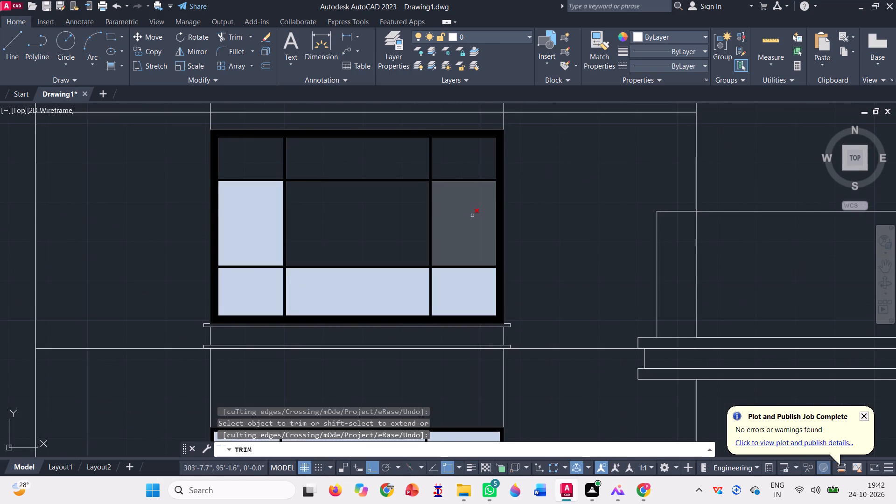
{"action": "left_click", "coordinate": [473, 218]}
{"action": "left_click", "coordinate": [469, 291]}
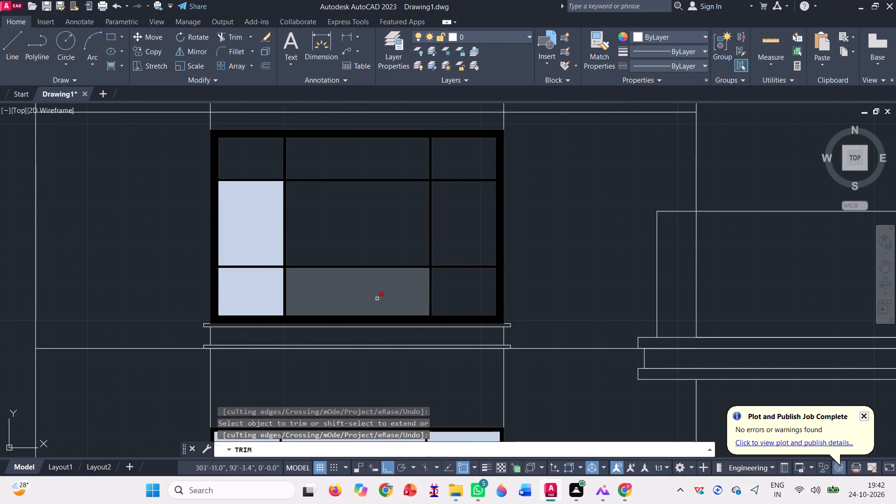
{"action": "left_click", "coordinate": [377, 298]}
{"action": "left_click", "coordinate": [252, 284]}
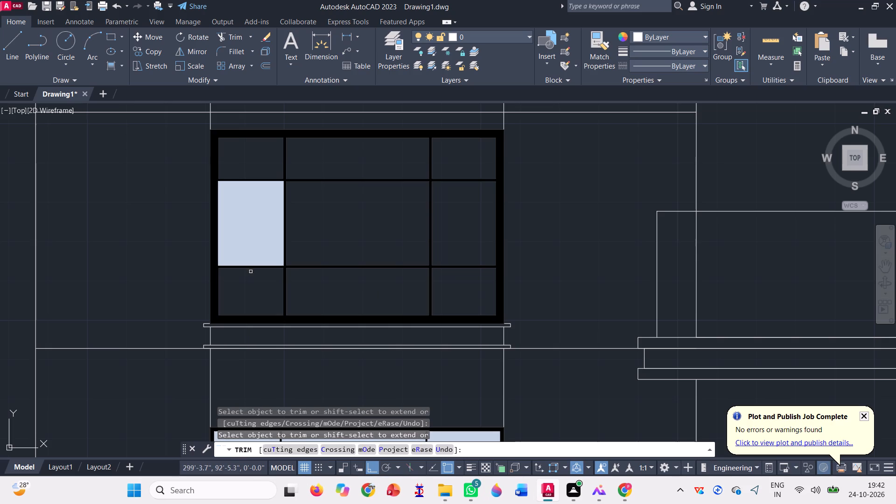
{"action": "left_click", "coordinate": [254, 232]}
Trim the gradient fill out of all six panes of the low window in the line-only elevation, and finish trimming.
{"action": "scroll", "coordinate": [318, 157], "scroll_direction": "down", "scroll_amount": 2}
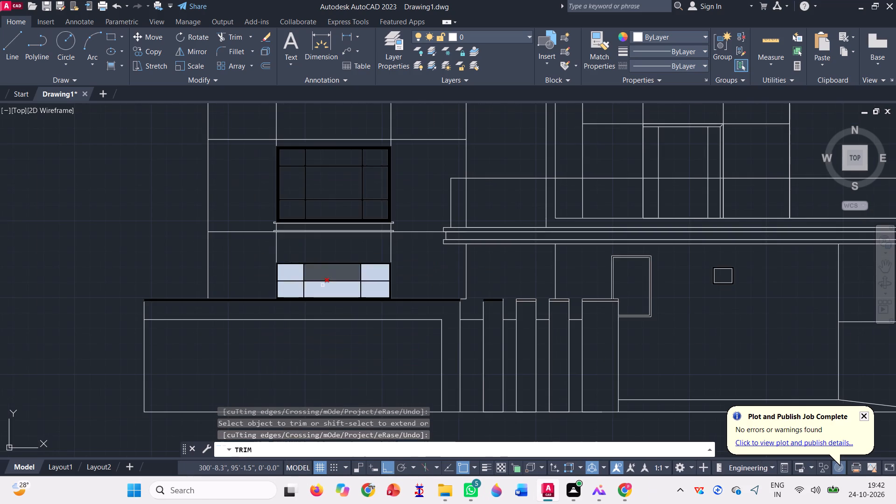
{"action": "scroll", "coordinate": [323, 286], "scroll_direction": "up", "scroll_amount": 3}
{"action": "left_click", "coordinate": [323, 286]}
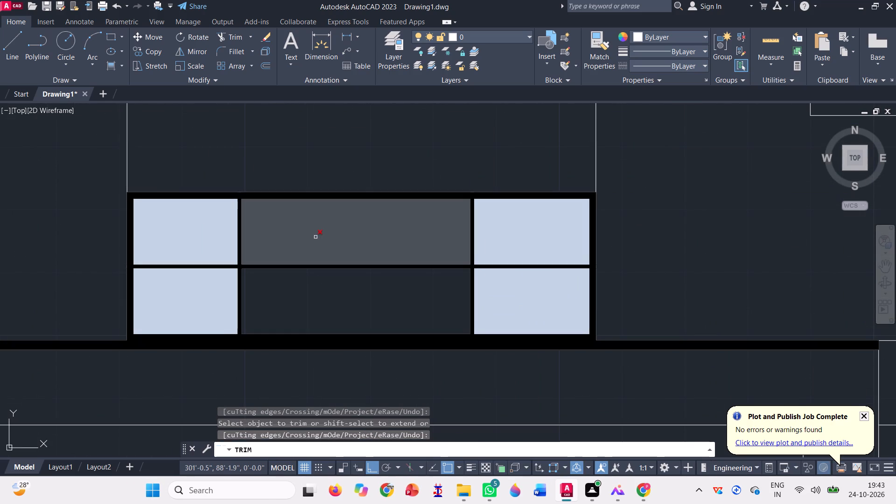
{"action": "left_click", "coordinate": [315, 235]}
{"action": "left_click", "coordinate": [501, 228]}
{"action": "left_click", "coordinate": [518, 301]}
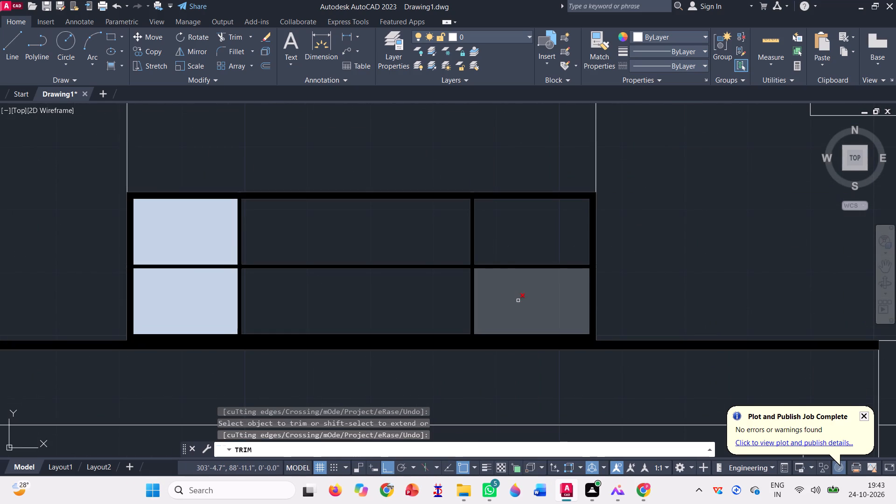
{"action": "left_click", "coordinate": [163, 210]}
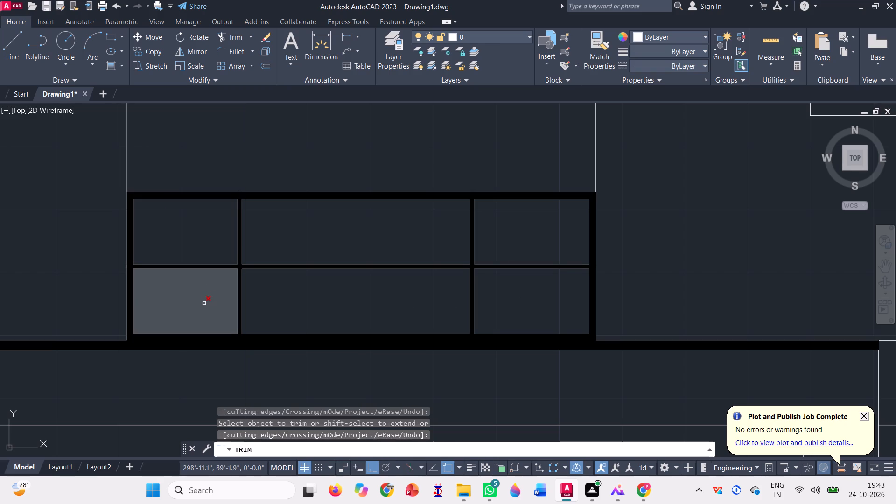
{"action": "left_click", "coordinate": [204, 303]}
{"action": "scroll", "coordinate": [284, 280], "scroll_direction": "down", "scroll_amount": 5}
{"action": "scroll", "coordinate": [383, 261], "scroll_direction": "down", "scroll_amount": 2}
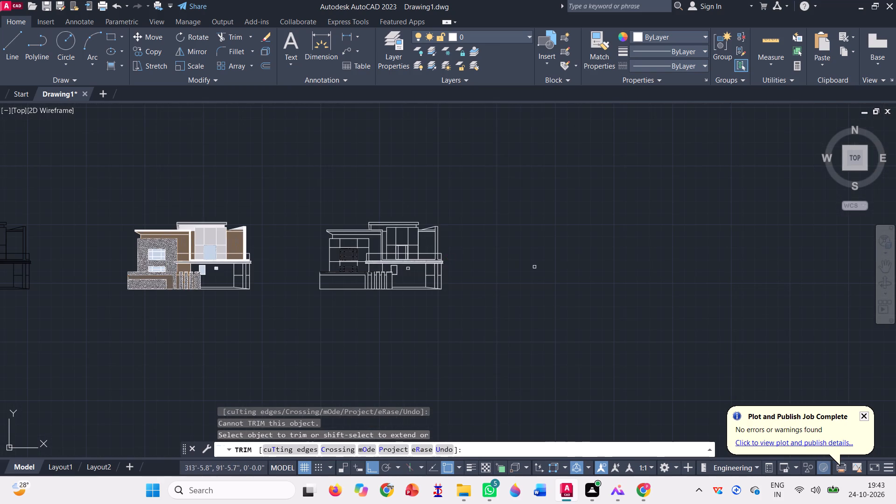
{"action": "key", "text": "space"}
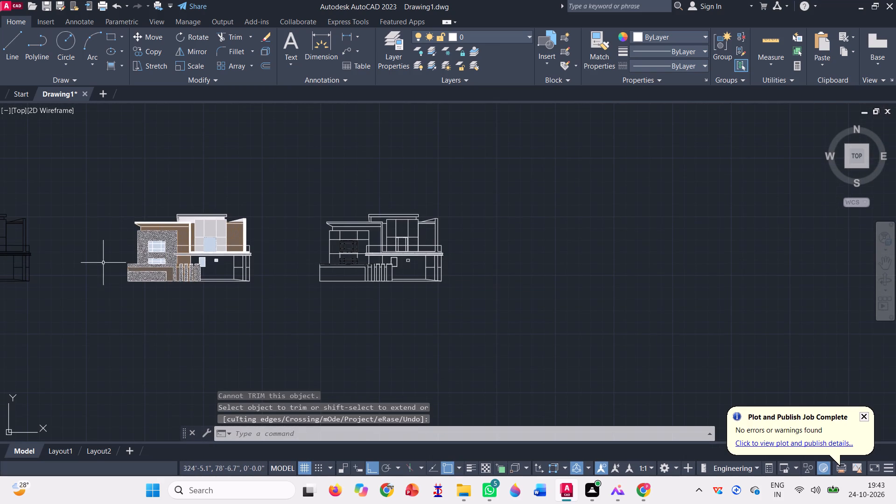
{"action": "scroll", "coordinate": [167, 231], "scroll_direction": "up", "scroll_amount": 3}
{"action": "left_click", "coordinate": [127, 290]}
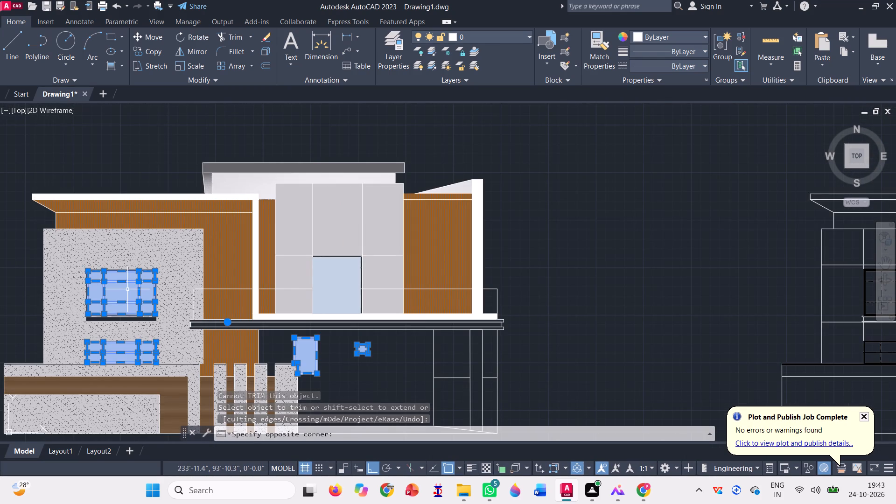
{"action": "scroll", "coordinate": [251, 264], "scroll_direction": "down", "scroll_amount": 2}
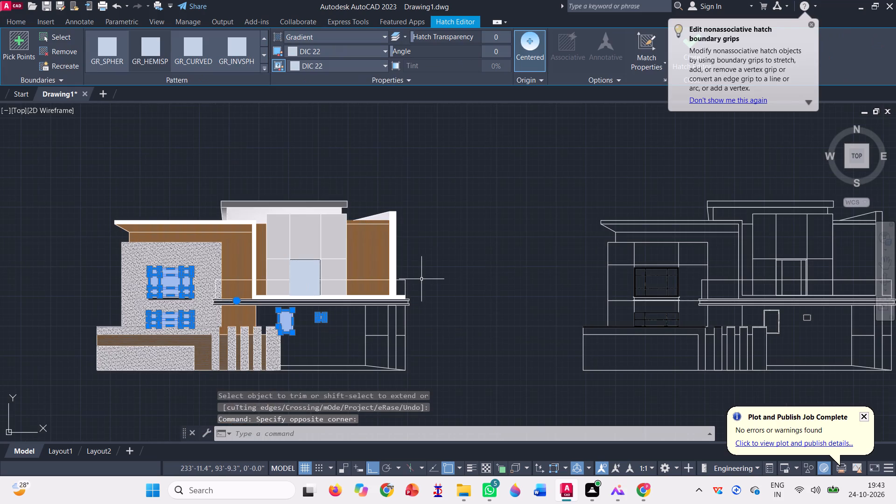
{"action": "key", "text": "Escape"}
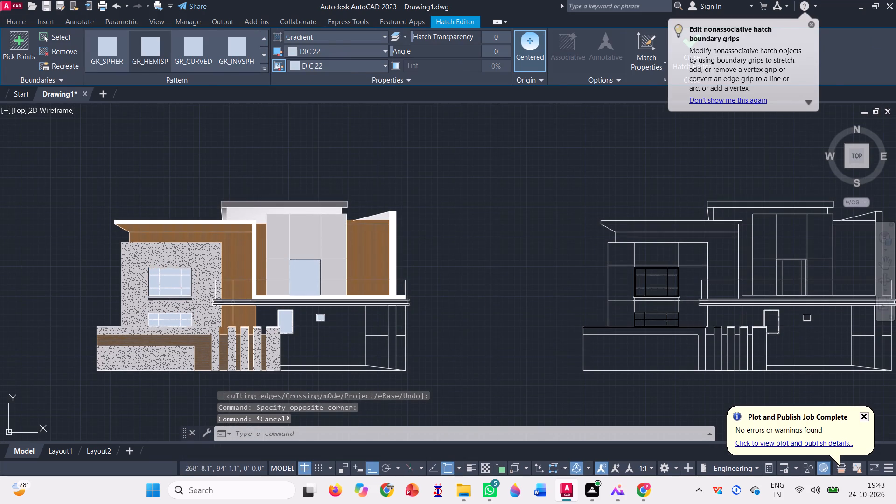
Gradient-fill the two thin sill bands under the large window of the coloured elevation, with both colours set to 120,68,13.
{"action": "left_click", "coordinate": [109, 63]}
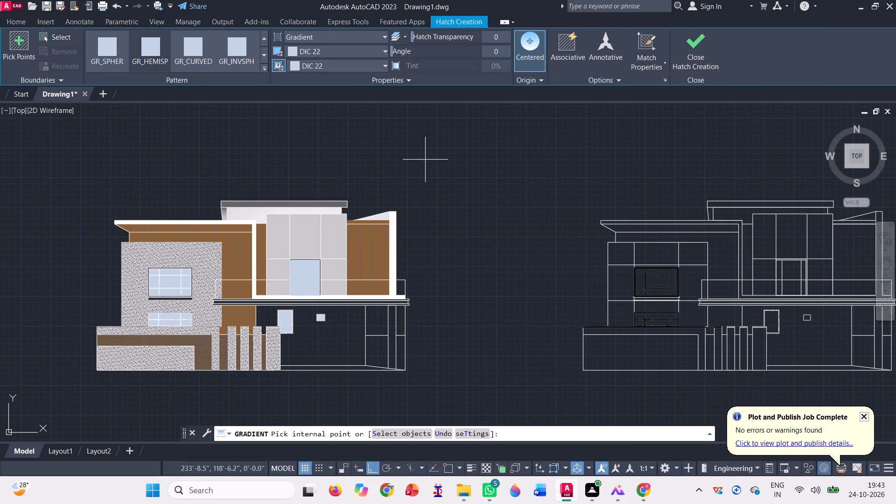
{"action": "left_click", "coordinate": [360, 53]}
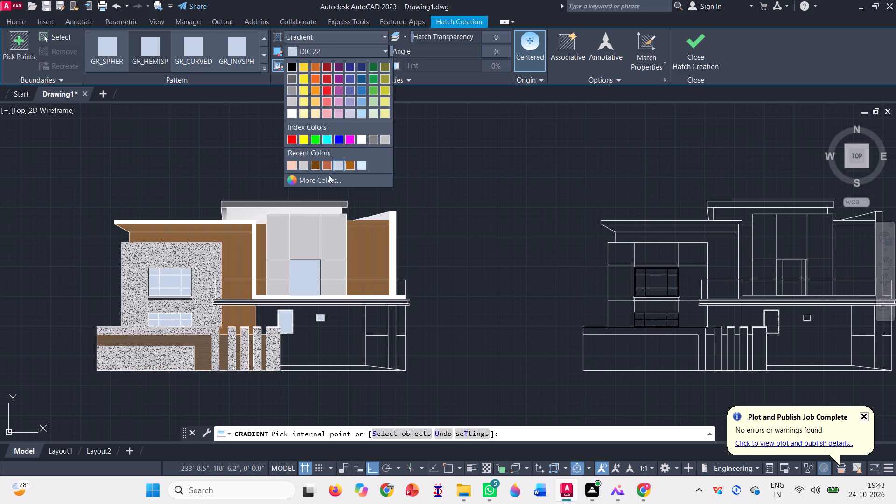
{"action": "left_click", "coordinate": [317, 164]}
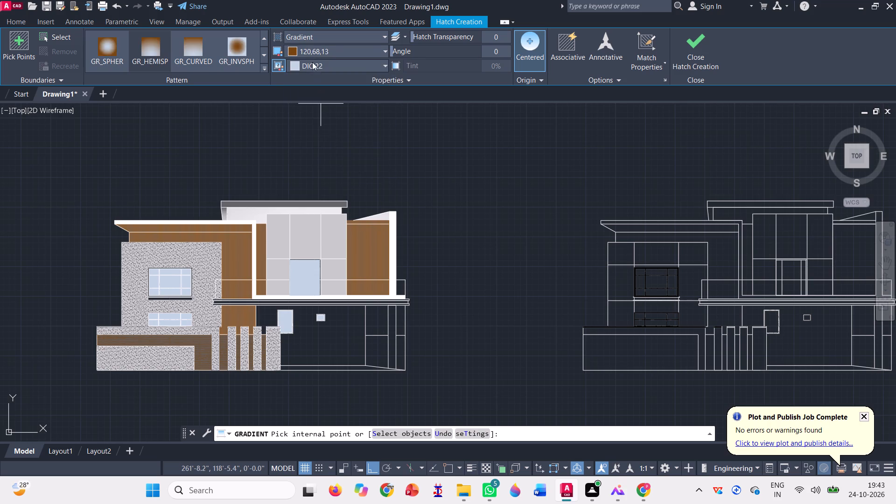
{"action": "left_click", "coordinate": [312, 60]}
{"action": "left_click", "coordinate": [318, 179]}
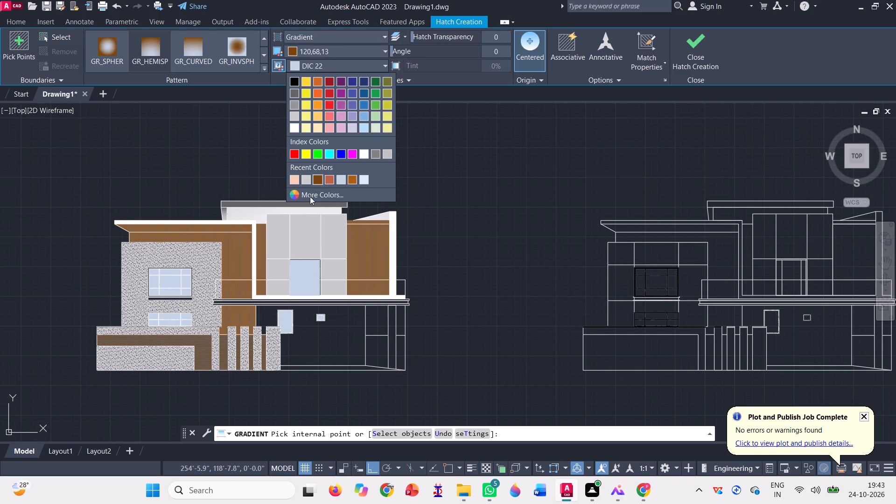
{"action": "scroll", "coordinate": [176, 309], "scroll_direction": "up", "scroll_amount": 7}
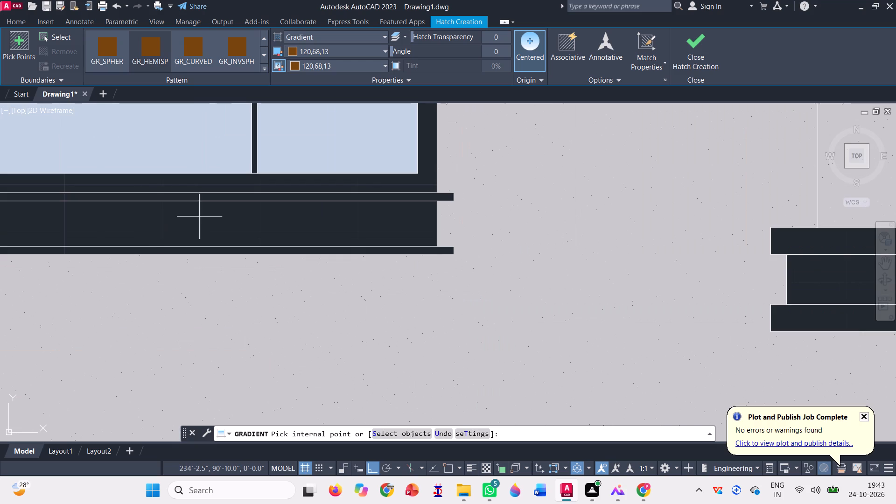
{"action": "scroll", "coordinate": [203, 217], "scroll_direction": "down", "scroll_amount": 1}
{"action": "scroll", "coordinate": [201, 207], "scroll_direction": "up", "scroll_amount": 4}
{"action": "left_click", "coordinate": [197, 190]}
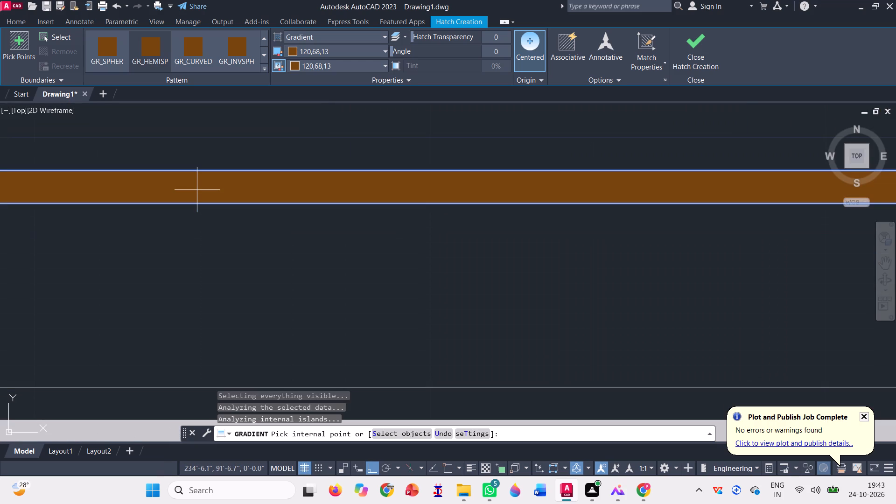
{"action": "scroll", "coordinate": [254, 190], "scroll_direction": "down", "scroll_amount": 9}
{"action": "scroll", "coordinate": [242, 232], "scroll_direction": "up", "scroll_amount": 3}
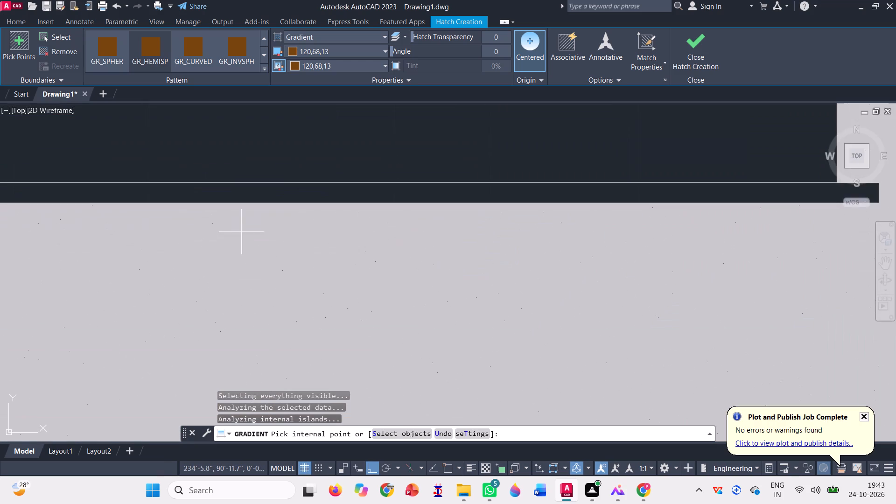
{"action": "scroll", "coordinate": [239, 214], "scroll_direction": "up", "scroll_amount": 3}
{"action": "scroll", "coordinate": [256, 245], "scroll_direction": "down", "scroll_amount": 2}
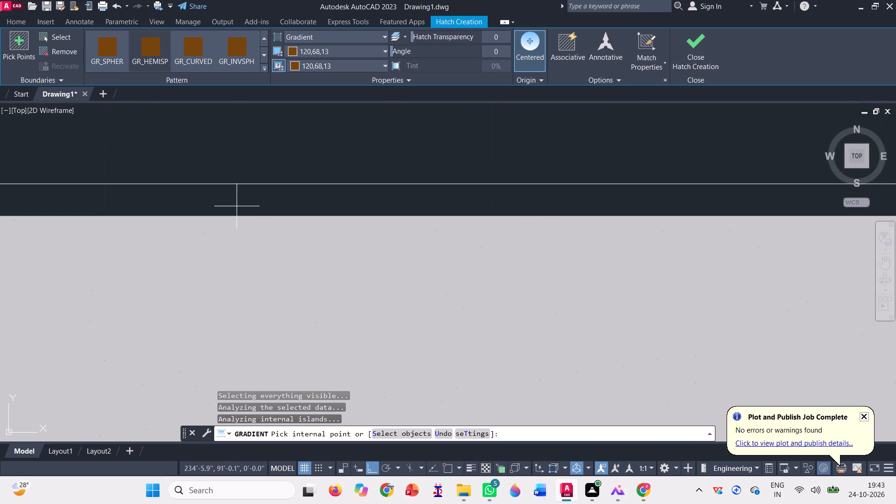
{"action": "left_click", "coordinate": [235, 204]}
{"action": "scroll", "coordinate": [268, 248], "scroll_direction": "down", "scroll_amount": 7}
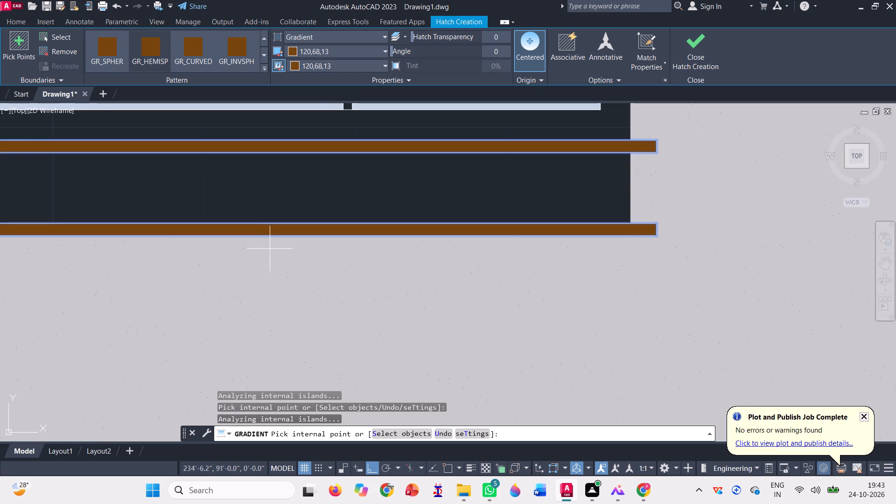
Add the 120,68,13 gradient to the upper and lower edge bands of the balcony slab, and finish the fill.
{"action": "scroll", "coordinate": [270, 249], "scroll_direction": "down", "scroll_amount": 4}
{"action": "scroll", "coordinate": [320, 227], "scroll_direction": "down", "scroll_amount": 2}
{"action": "scroll", "coordinate": [322, 266], "scroll_direction": "up", "scroll_amount": 3}
{"action": "scroll", "coordinate": [325, 286], "scroll_direction": "down", "scroll_amount": 2}
{"action": "scroll", "coordinate": [220, 303], "scroll_direction": "down", "scroll_amount": 1}
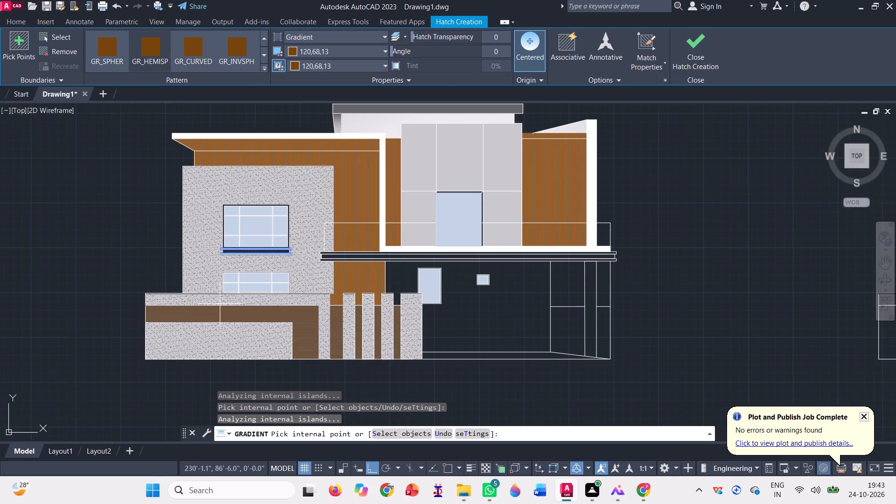
{"action": "scroll", "coordinate": [282, 297], "scroll_direction": "up", "scroll_amount": 6}
{"action": "scroll", "coordinate": [211, 273], "scroll_direction": "down", "scroll_amount": 3}
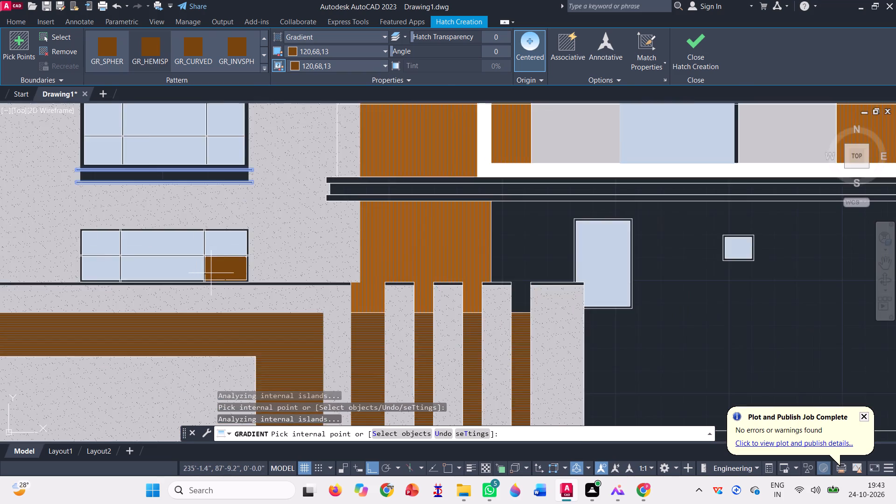
{"action": "scroll", "coordinate": [211, 273], "scroll_direction": "down", "scroll_amount": 1}
{"action": "scroll", "coordinate": [379, 196], "scroll_direction": "up", "scroll_amount": 4}
{"action": "scroll", "coordinate": [310, 236], "scroll_direction": "up", "scroll_amount": 1}
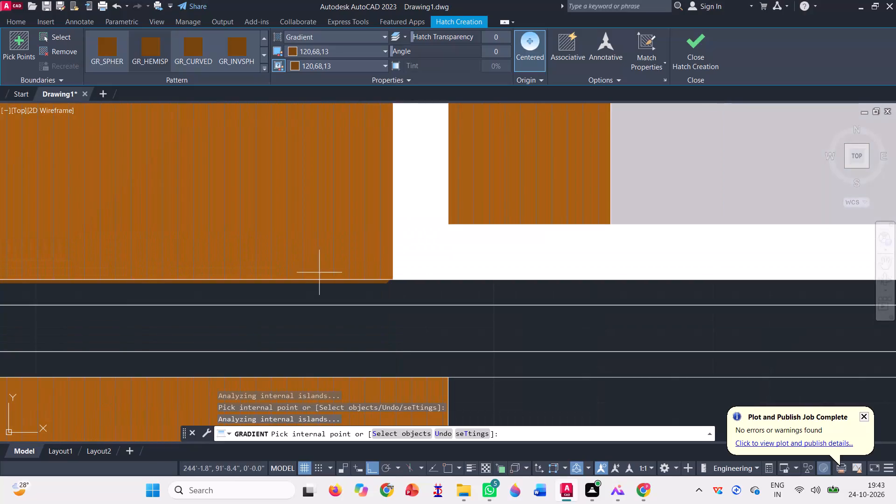
{"action": "left_click", "coordinate": [328, 293]}
{"action": "scroll", "coordinate": [328, 293], "scroll_direction": "down", "scroll_amount": 2}
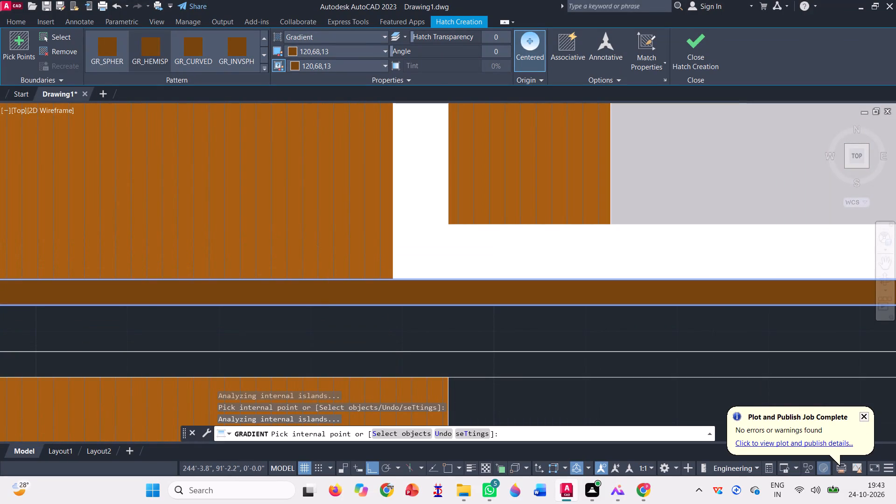
{"action": "left_click", "coordinate": [345, 338]}
{"action": "scroll", "coordinate": [347, 337], "scroll_direction": "down", "scroll_amount": 3}
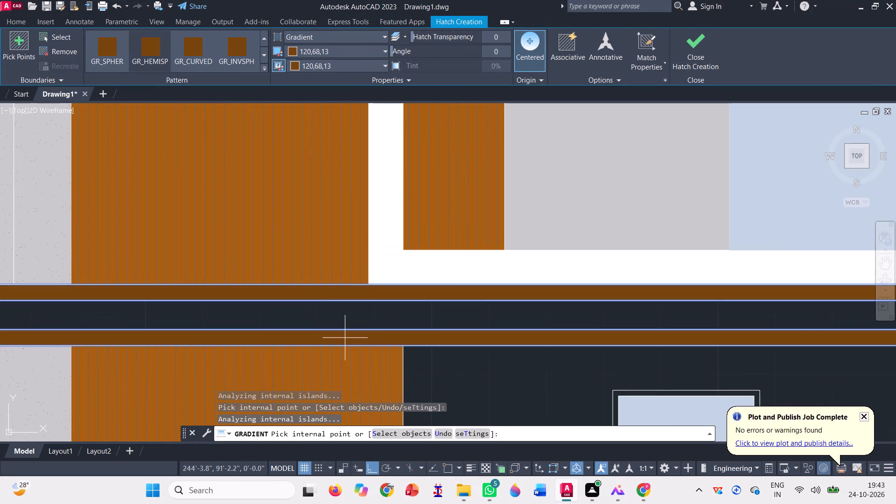
{"action": "scroll", "coordinate": [347, 310], "scroll_direction": "down", "scroll_amount": 4}
{"action": "key", "text": "Return"}
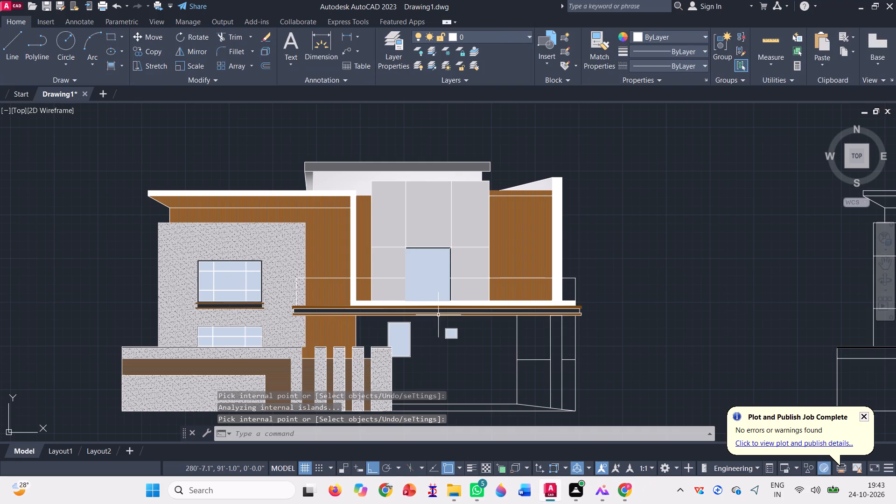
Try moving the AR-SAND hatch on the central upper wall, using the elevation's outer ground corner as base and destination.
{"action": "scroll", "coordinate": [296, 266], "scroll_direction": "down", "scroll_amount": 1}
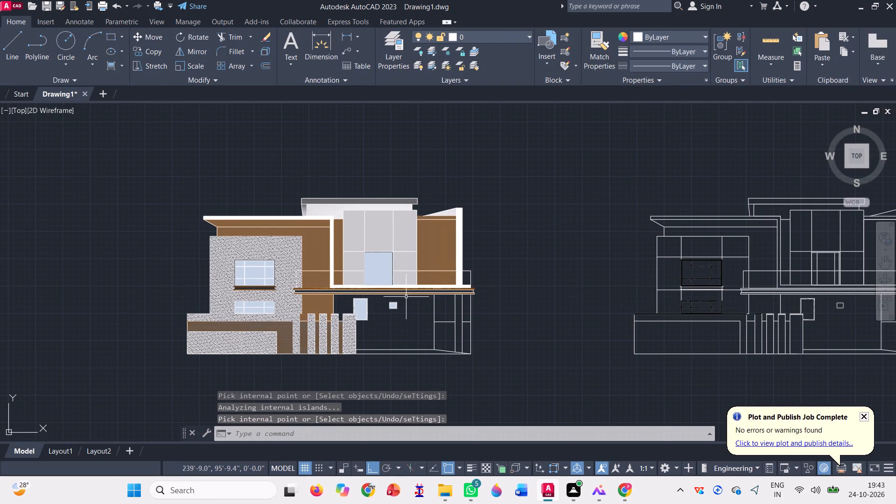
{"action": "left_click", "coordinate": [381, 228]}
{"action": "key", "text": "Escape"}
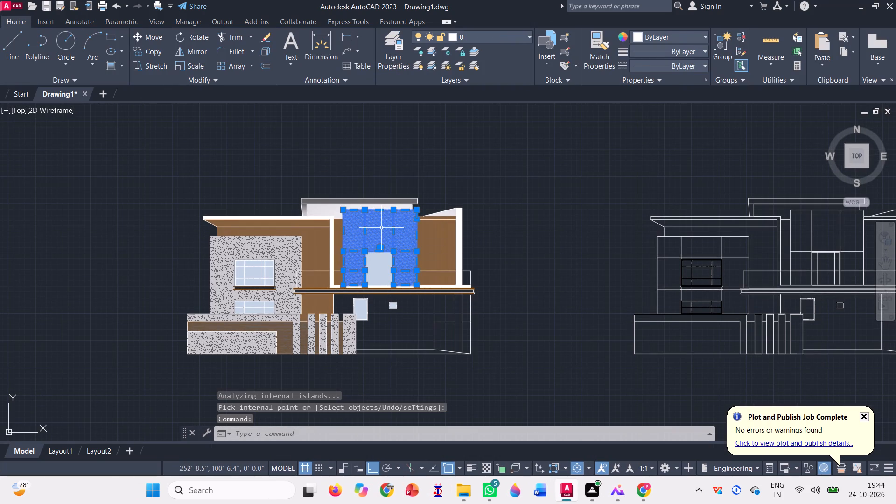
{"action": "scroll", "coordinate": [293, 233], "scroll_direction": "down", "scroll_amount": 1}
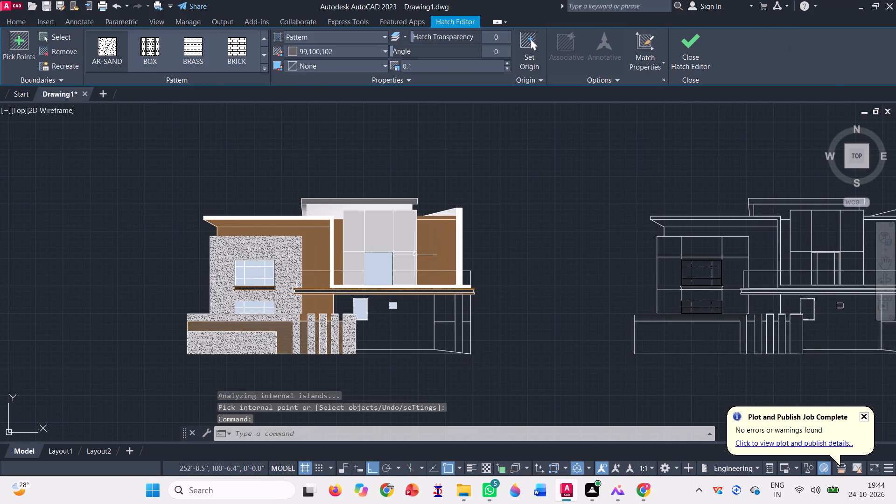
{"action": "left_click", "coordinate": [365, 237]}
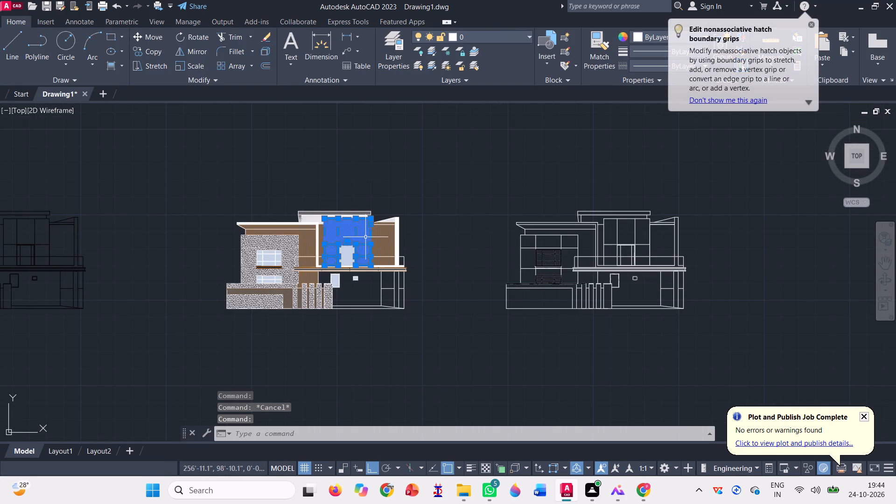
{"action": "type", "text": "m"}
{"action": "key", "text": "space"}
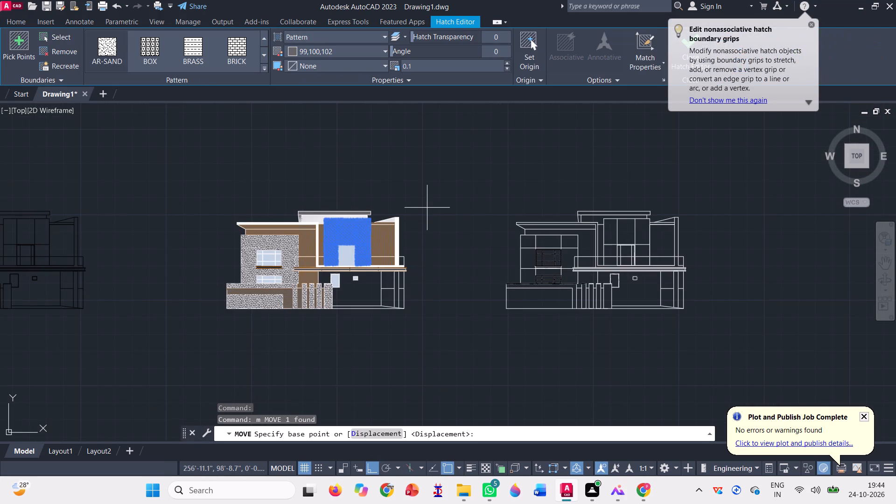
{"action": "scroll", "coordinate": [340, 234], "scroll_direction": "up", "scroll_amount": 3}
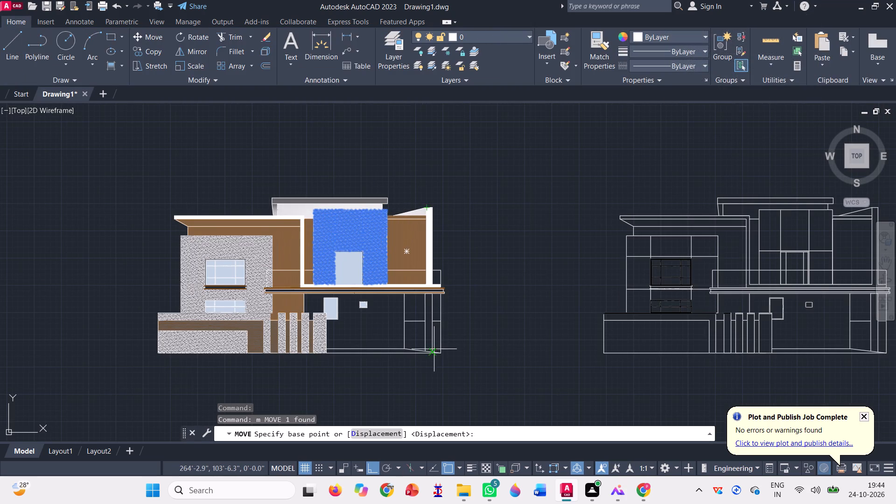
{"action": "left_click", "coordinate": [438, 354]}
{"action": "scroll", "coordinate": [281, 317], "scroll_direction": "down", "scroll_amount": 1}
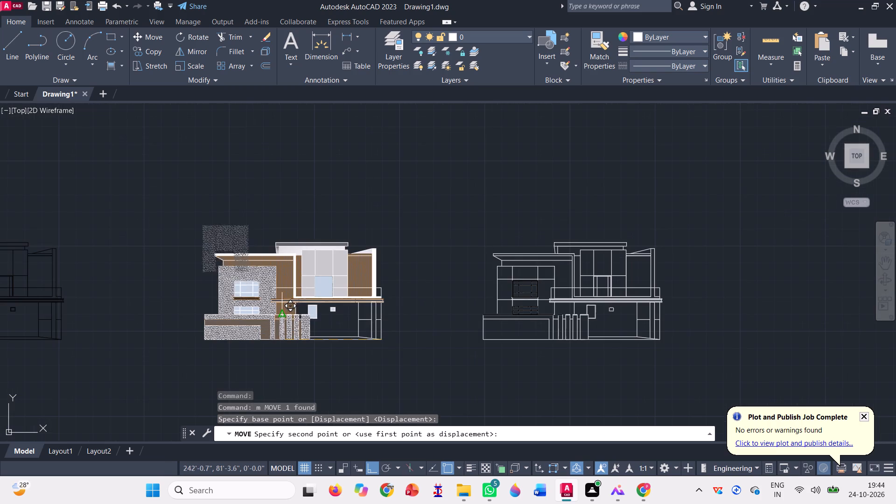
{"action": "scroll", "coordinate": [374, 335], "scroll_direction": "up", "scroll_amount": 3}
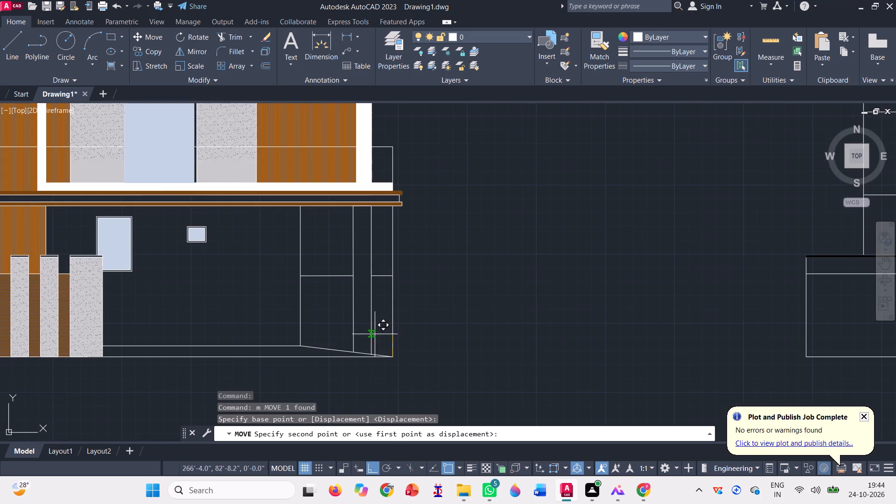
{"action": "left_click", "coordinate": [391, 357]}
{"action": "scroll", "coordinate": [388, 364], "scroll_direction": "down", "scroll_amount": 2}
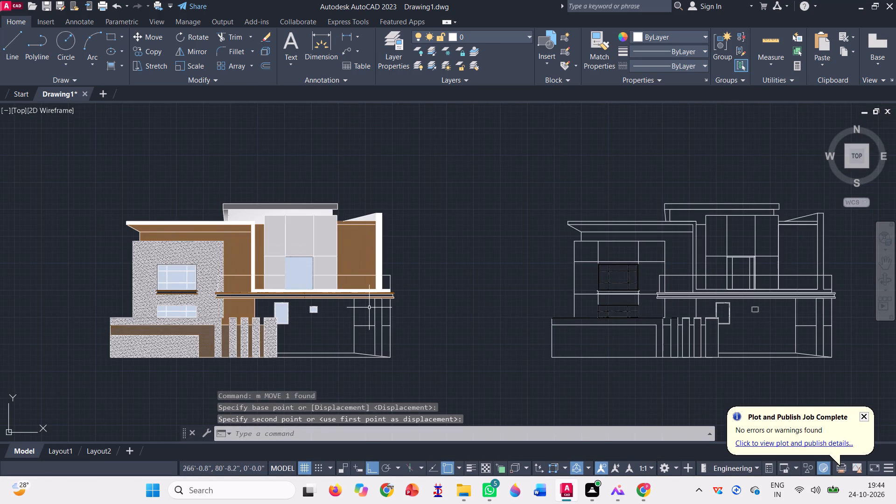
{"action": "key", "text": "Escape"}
Gradient-fill the ground-floor wall and the slim column beside it in the coloured elevation, with both colours set to 248,246,176.
{"action": "scroll", "coordinate": [326, 290], "scroll_direction": "down", "scroll_amount": 1}
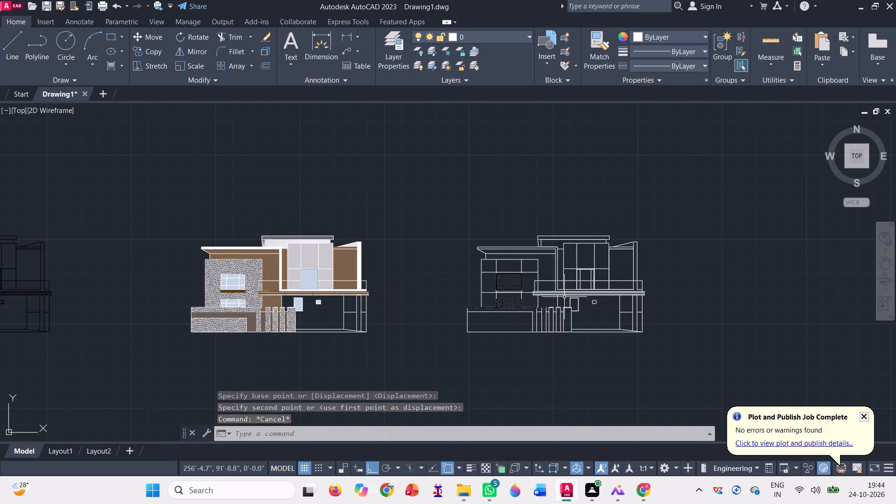
{"action": "scroll", "coordinate": [250, 311], "scroll_direction": "up", "scroll_amount": 3}
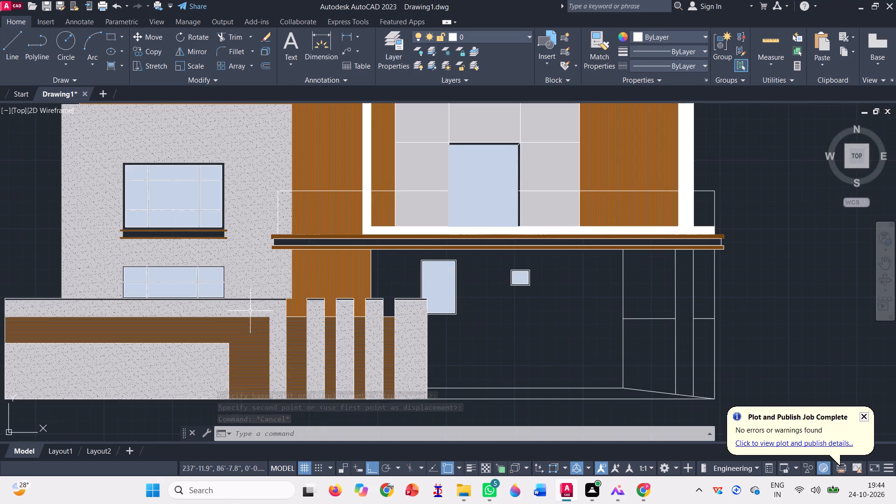
{"action": "scroll", "coordinate": [399, 285], "scroll_direction": "down", "scroll_amount": 2}
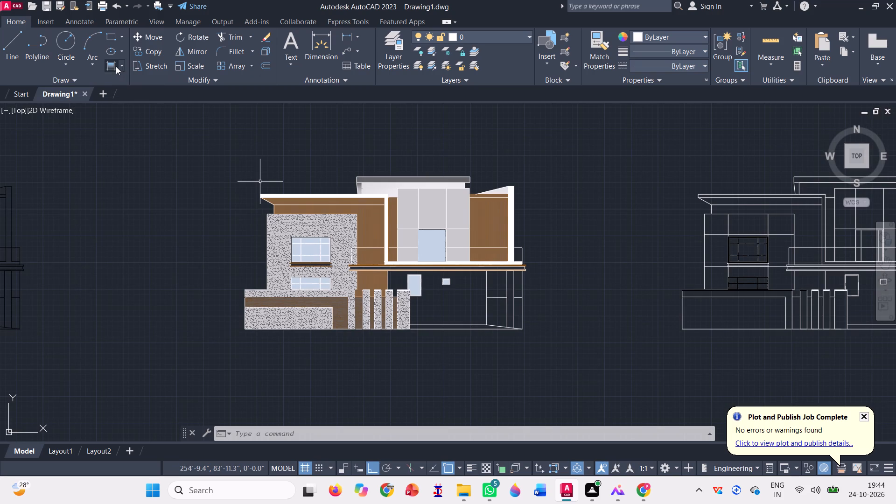
{"action": "left_click", "coordinate": [105, 64]}
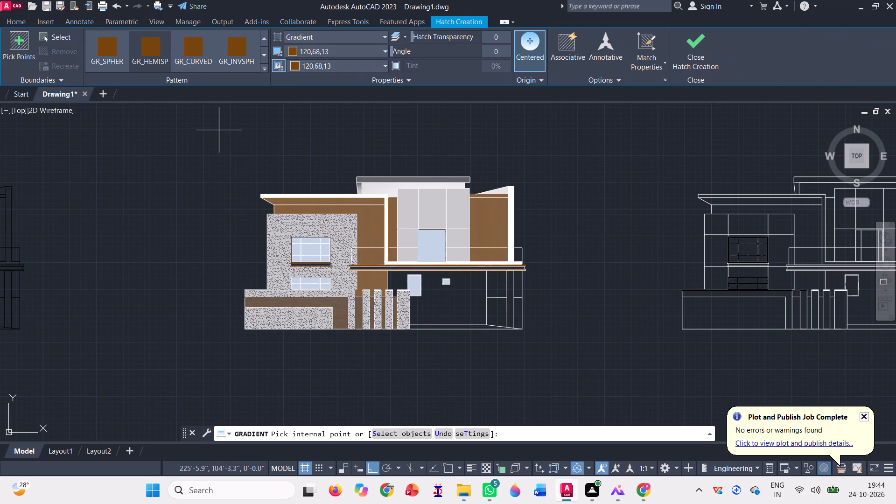
{"action": "left_click", "coordinate": [341, 52]}
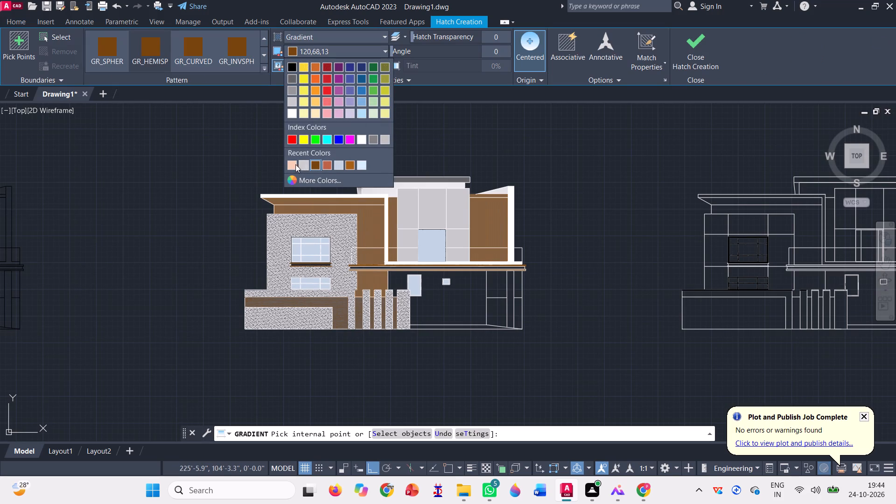
{"action": "left_click", "coordinate": [306, 113]}
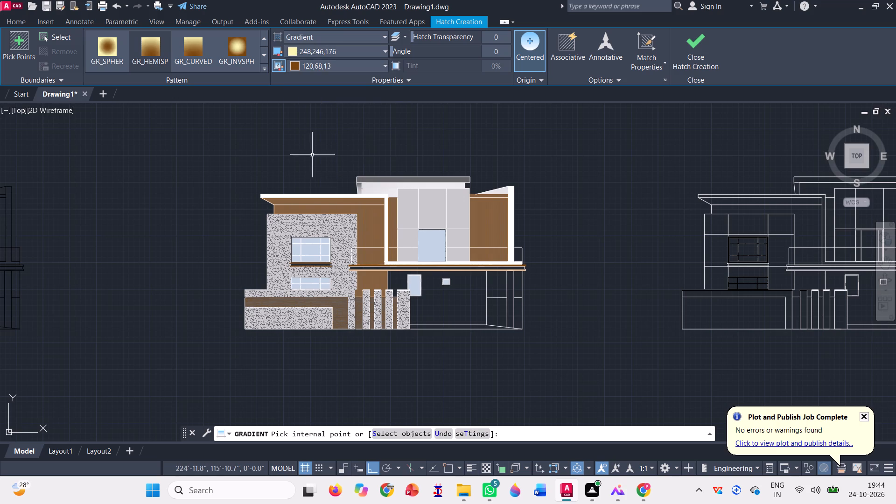
{"action": "left_click", "coordinate": [308, 64]}
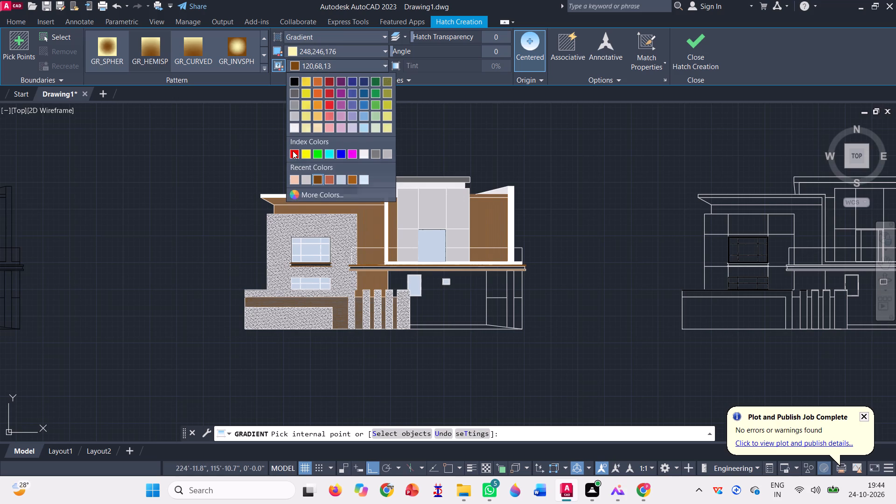
{"action": "left_click", "coordinate": [305, 130]}
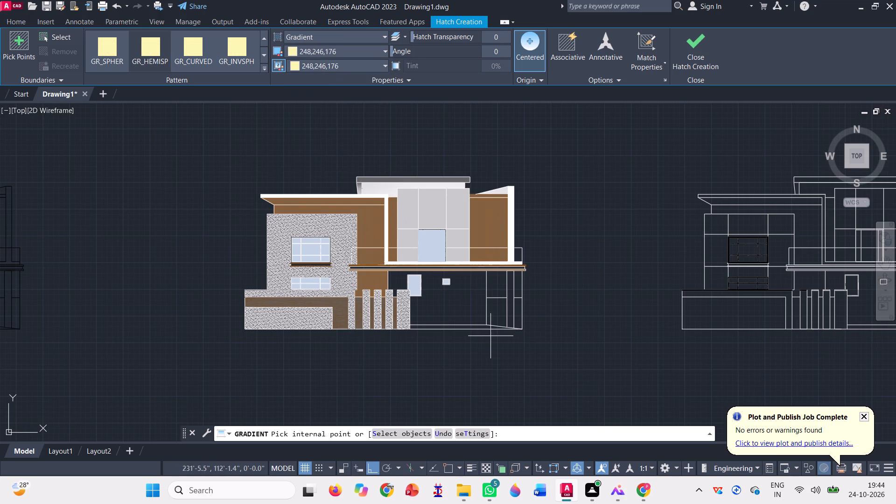
{"action": "left_click", "coordinate": [446, 305]}
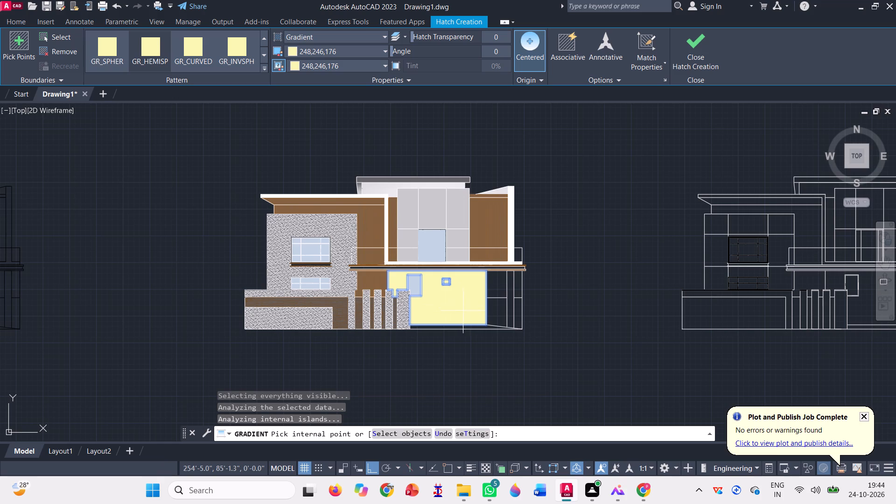
{"action": "scroll", "coordinate": [499, 296], "scroll_direction": "up", "scroll_amount": 3}
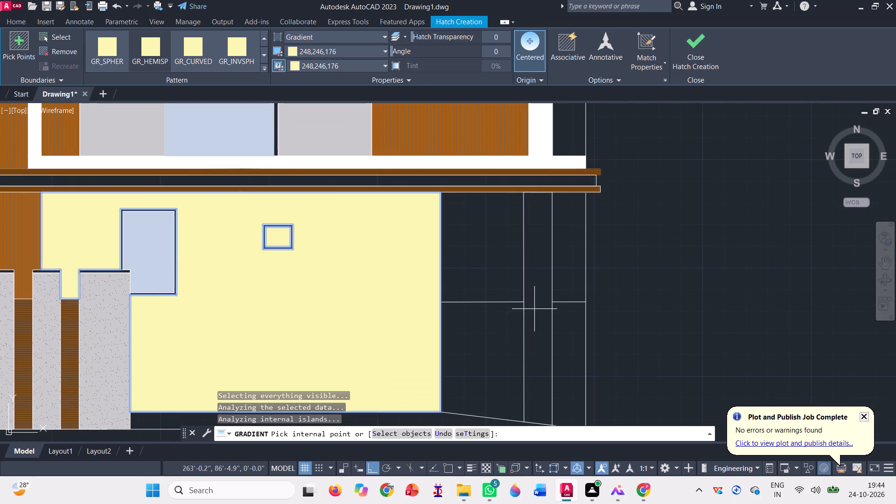
{"action": "left_click", "coordinate": [534, 308]}
{"action": "scroll", "coordinate": [465, 281], "scroll_direction": "down", "scroll_amount": 3}
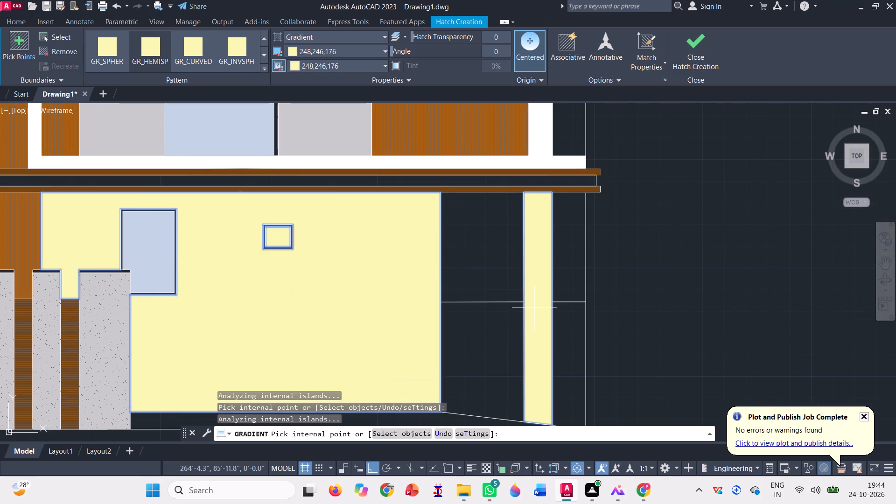
{"action": "scroll", "coordinate": [434, 321], "scroll_direction": "down", "scroll_amount": 1}
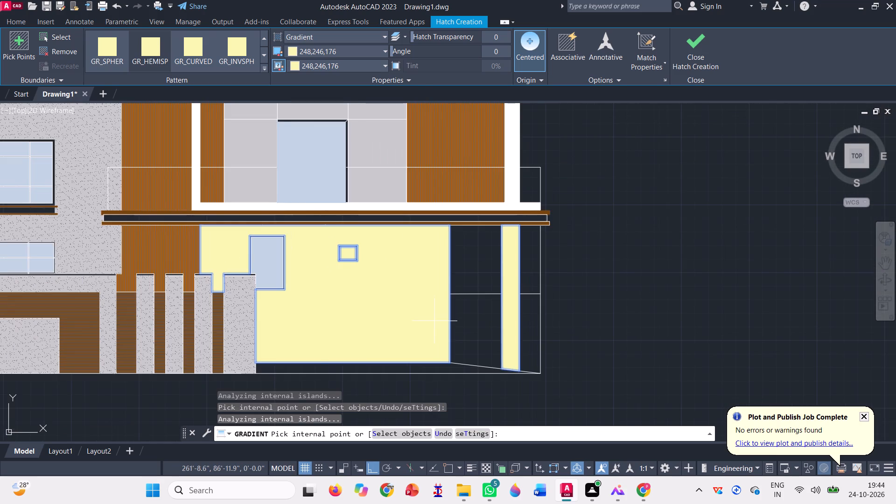
{"action": "left_click", "coordinate": [684, 50]}
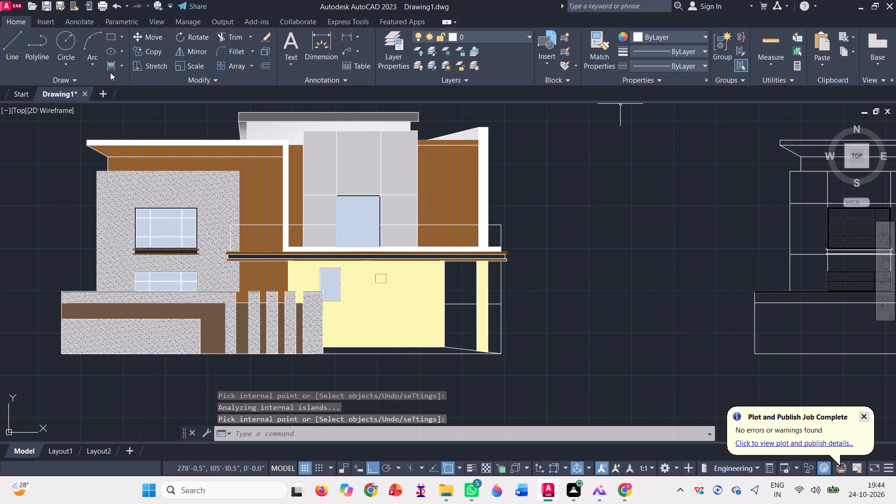
Gradient-fill the two low panels on either side of the slim ground-floor column, with both colours set to 255,255,255.
{"action": "left_click", "coordinate": [107, 63]}
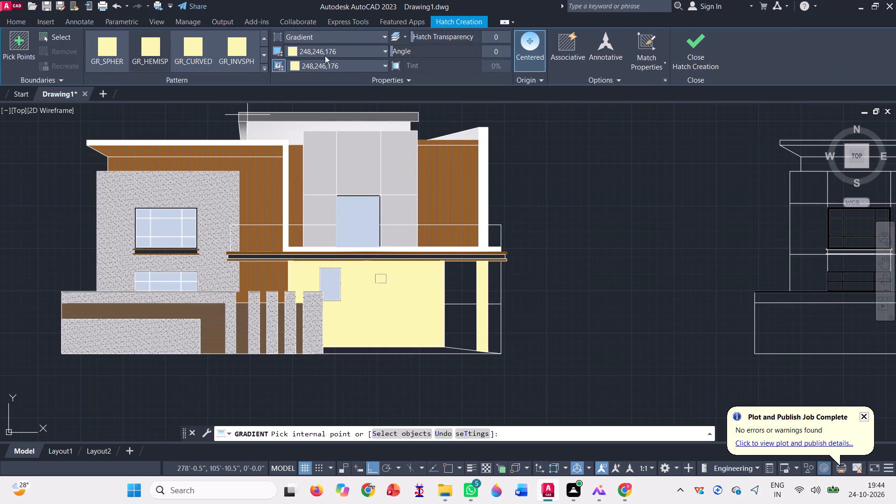
{"action": "left_click", "coordinate": [345, 56]}
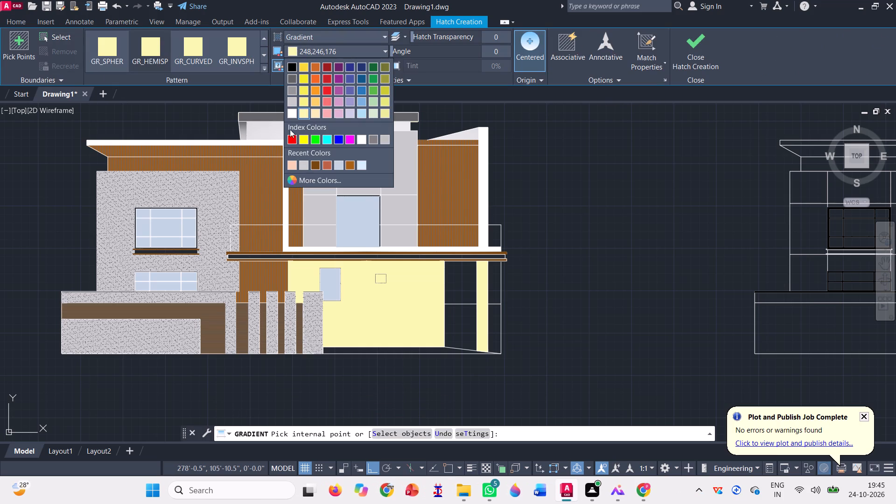
{"action": "left_click", "coordinate": [290, 112]}
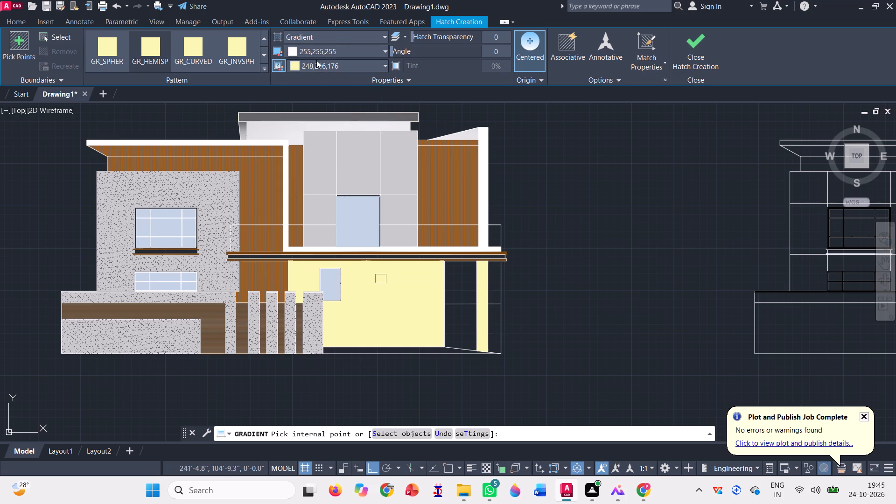
{"action": "left_click", "coordinate": [320, 63]}
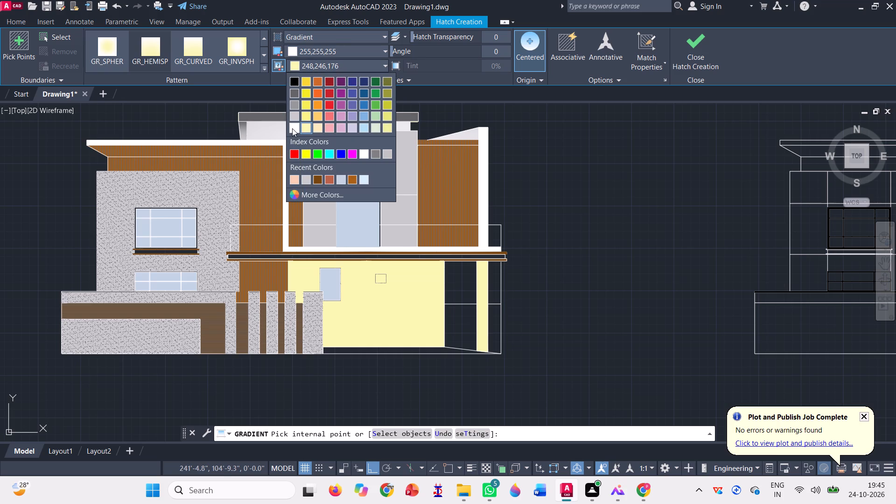
{"action": "left_click", "coordinate": [292, 128]}
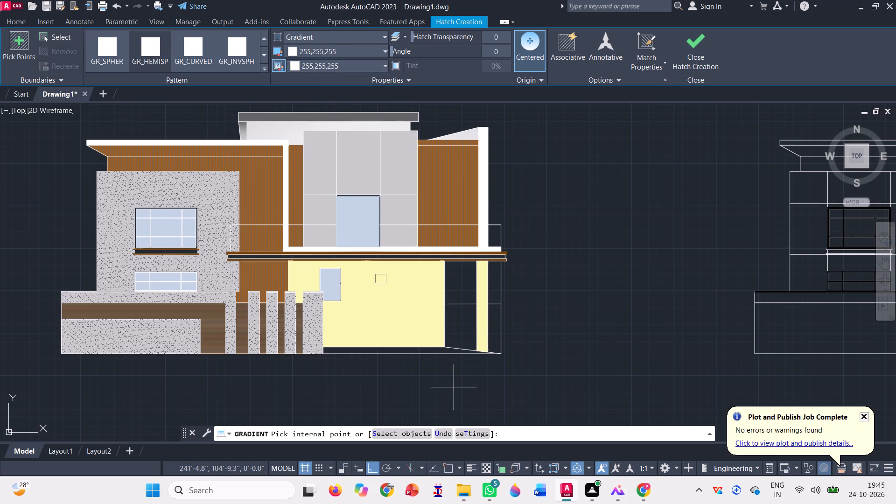
{"action": "scroll", "coordinate": [454, 387], "scroll_direction": "up", "scroll_amount": 1}
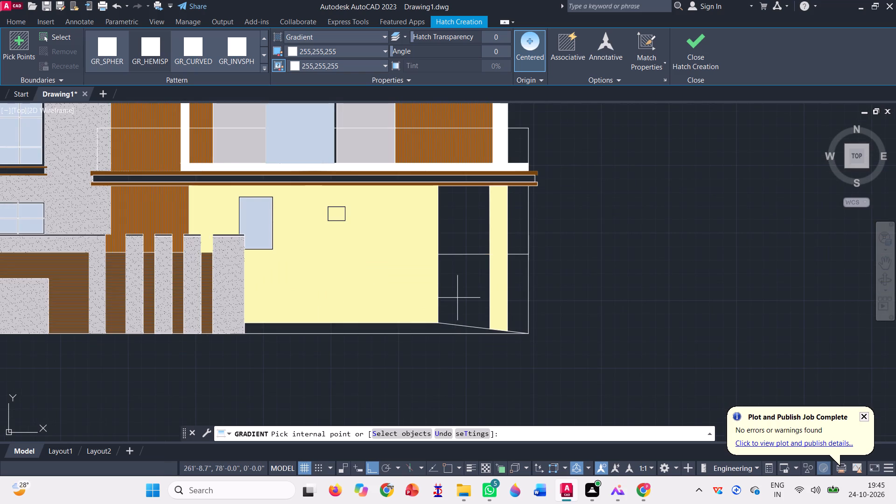
{"action": "left_click", "coordinate": [460, 285]}
{"action": "scroll", "coordinate": [545, 312], "scroll_direction": "up", "scroll_amount": 2}
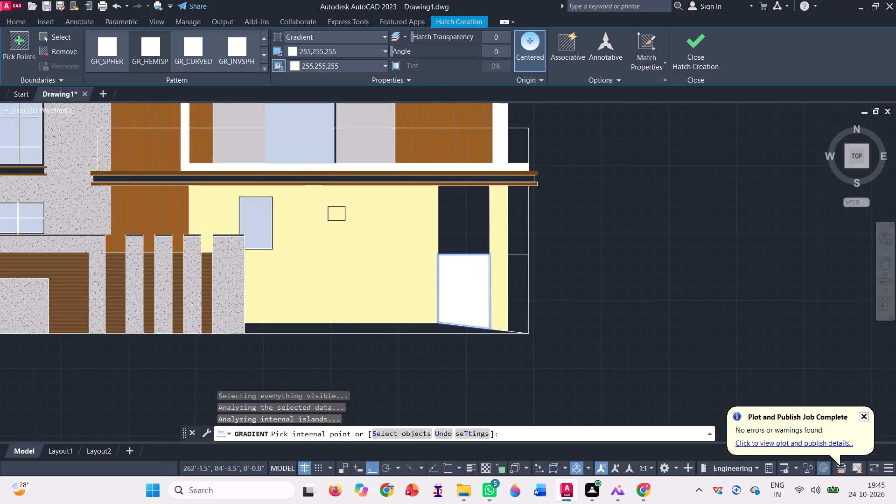
{"action": "scroll", "coordinate": [545, 311], "scroll_direction": "up", "scroll_amount": 2}
{"action": "left_click", "coordinate": [424, 244]}
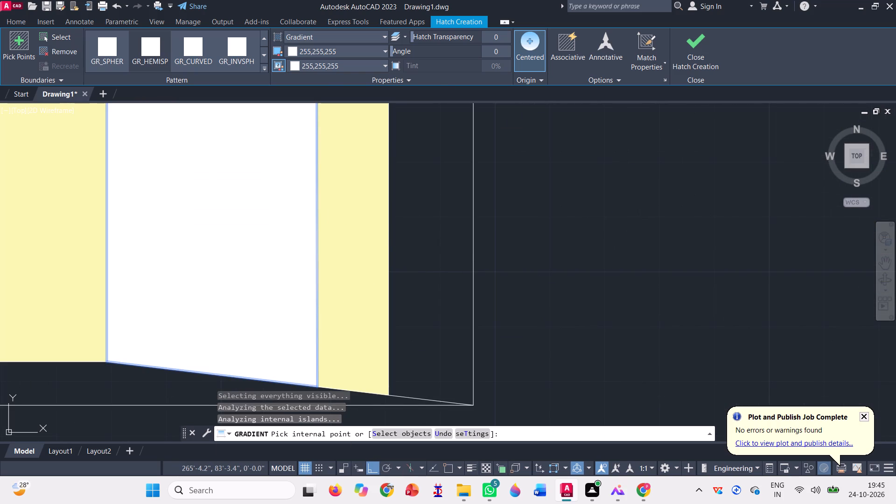
{"action": "scroll", "coordinate": [438, 256], "scroll_direction": "down", "scroll_amount": 6}
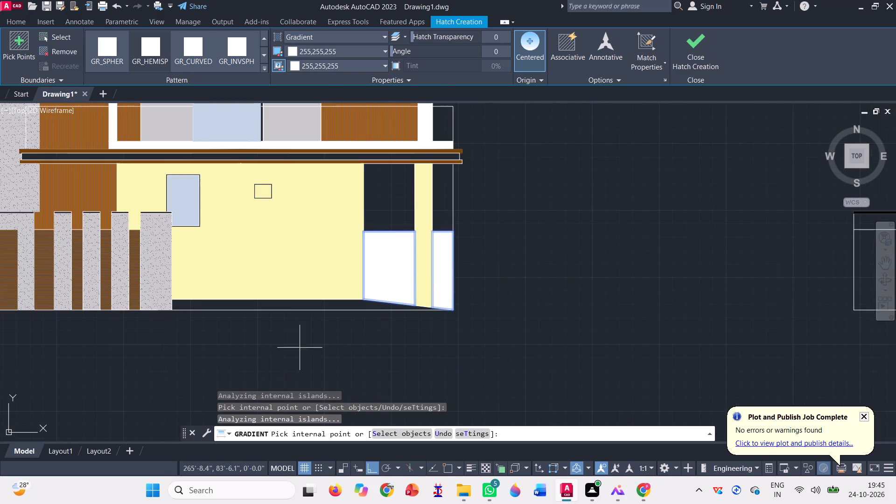
{"action": "scroll", "coordinate": [281, 308], "scroll_direction": "down", "scroll_amount": 1}
{"action": "left_click", "coordinate": [694, 57]}
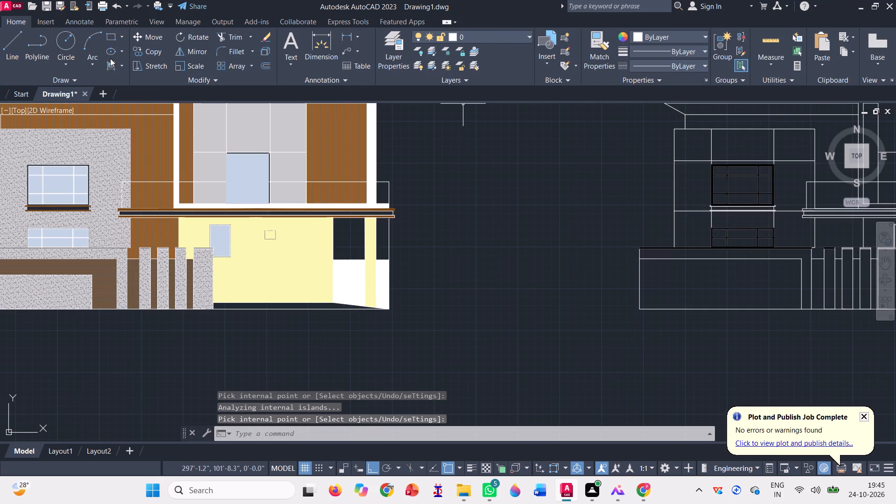
Gradient-fill the thin floor strip below the cream ground-floor wall, with both colours set to 199,200,202.
{"action": "left_click", "coordinate": [113, 68]}
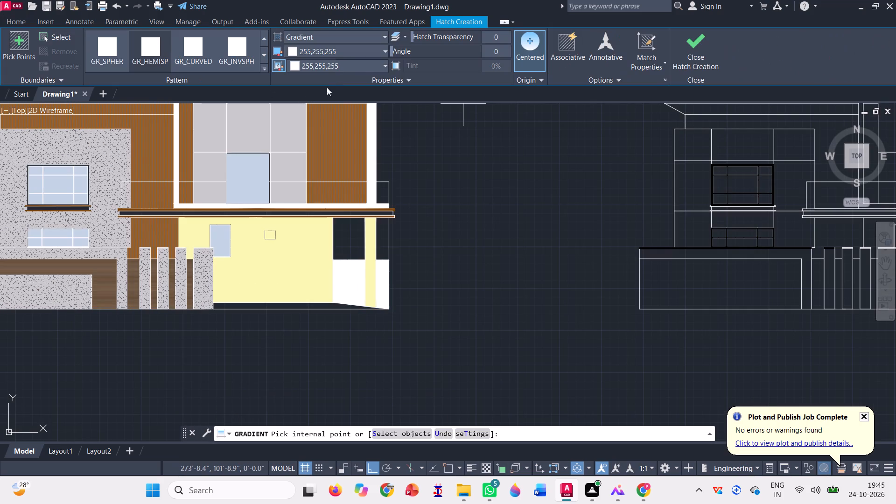
{"action": "left_click", "coordinate": [336, 48]}
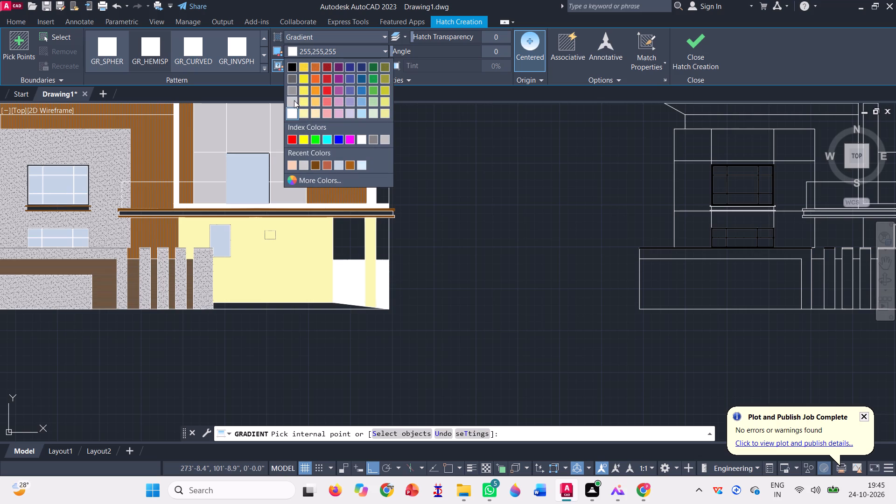
{"action": "left_click", "coordinate": [293, 98]}
{"action": "left_click", "coordinate": [333, 60]}
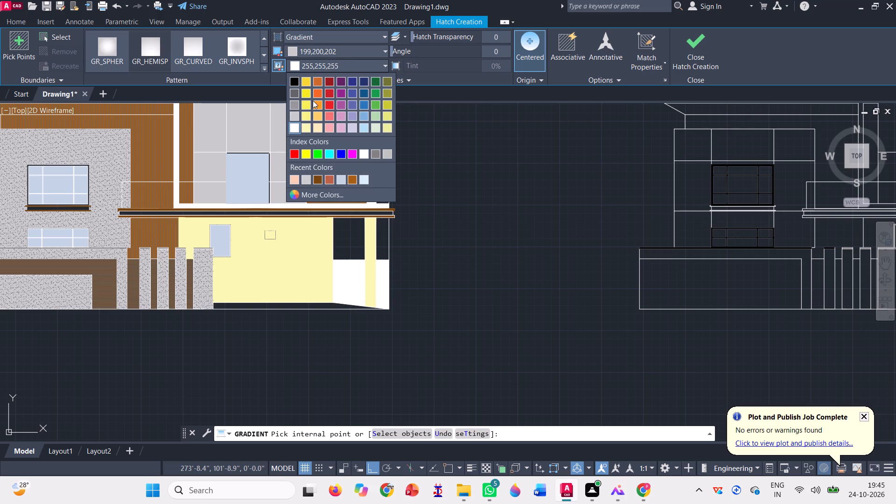
{"action": "left_click", "coordinate": [297, 113]}
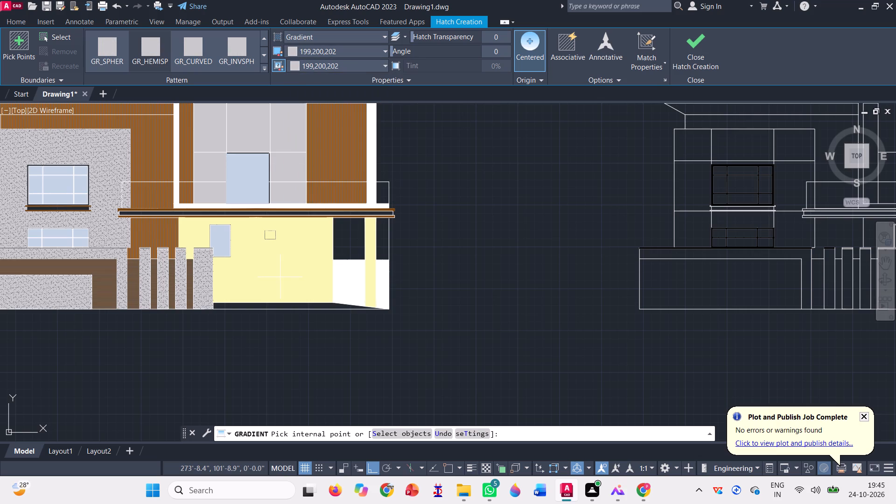
{"action": "scroll", "coordinate": [273, 322], "scroll_direction": "up", "scroll_amount": 3}
{"action": "left_click", "coordinate": [263, 266]}
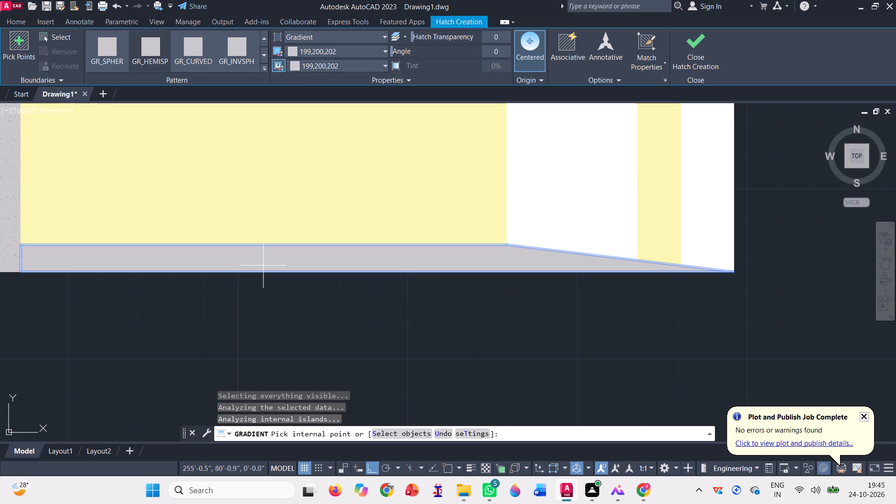
{"action": "scroll", "coordinate": [340, 335], "scroll_direction": "down", "scroll_amount": 2}
{"action": "scroll", "coordinate": [433, 372], "scroll_direction": "down", "scroll_amount": 4}
{"action": "scroll", "coordinate": [497, 379], "scroll_direction": "down", "scroll_amount": 1}
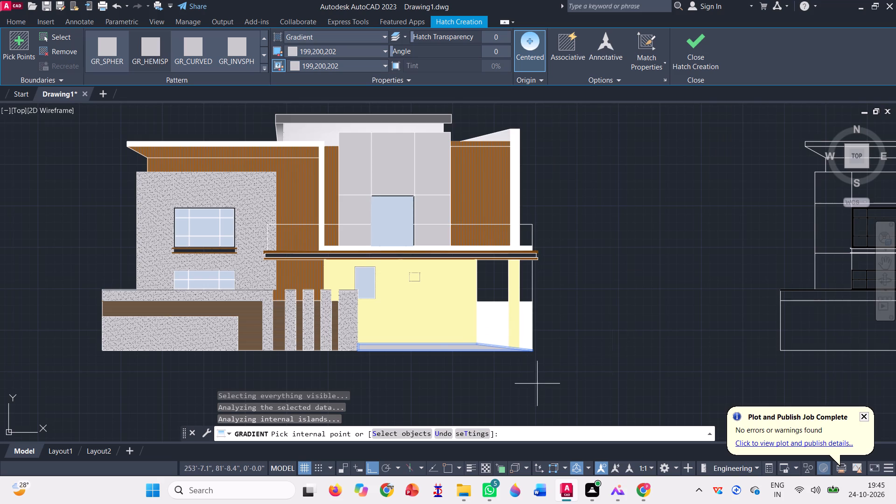
{"action": "key", "text": "space"}
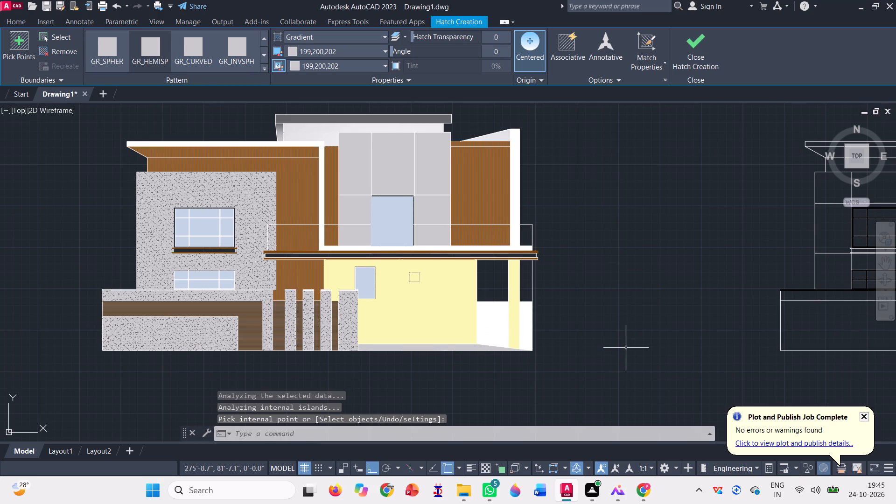
Hatch the cream ground-floor wall and the slim column beside it with the AR-SAND pattern in colour DIC 239.
{"action": "left_click", "coordinate": [113, 61]}
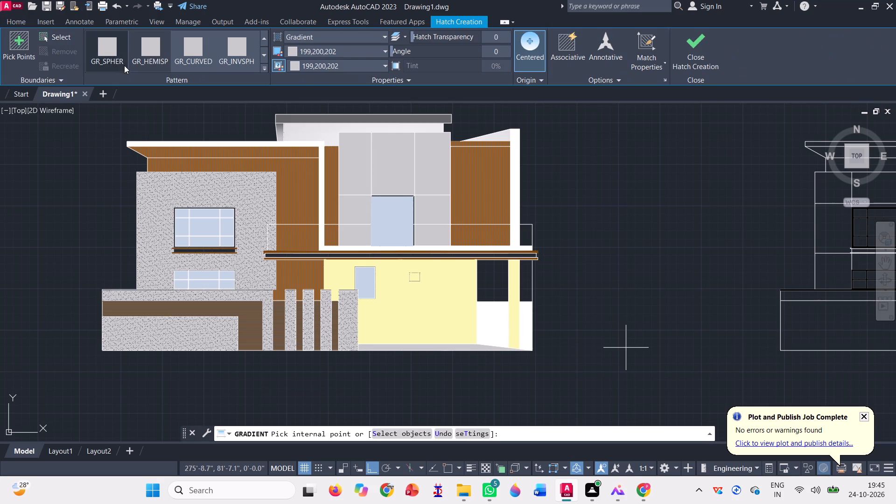
{"action": "key", "text": "Escape"}
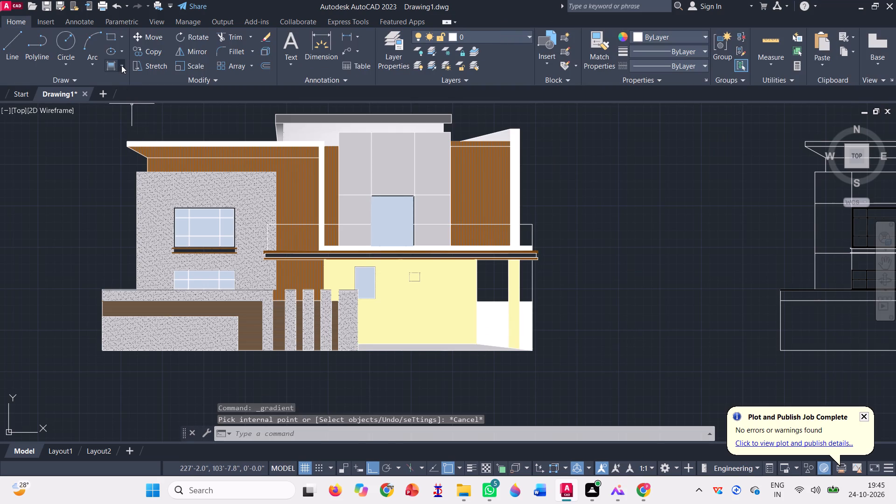
{"action": "left_click", "coordinate": [121, 64]}
{"action": "left_click", "coordinate": [119, 75]}
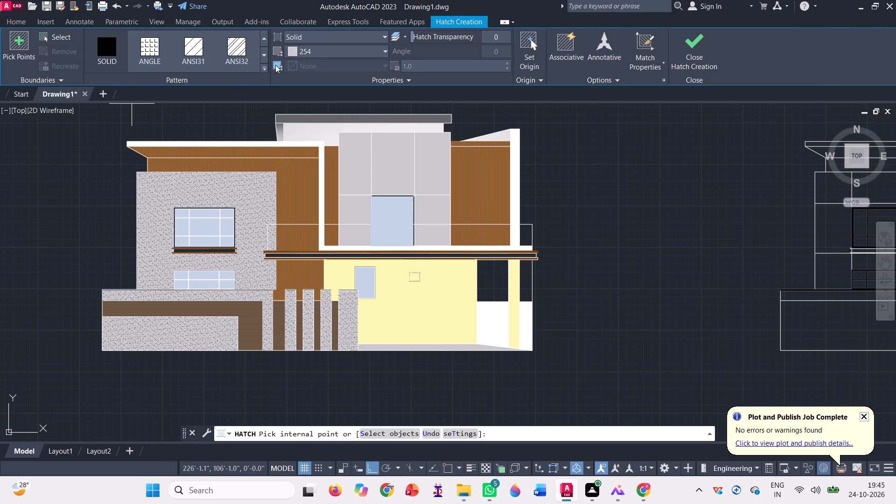
{"action": "left_click", "coordinate": [264, 67]}
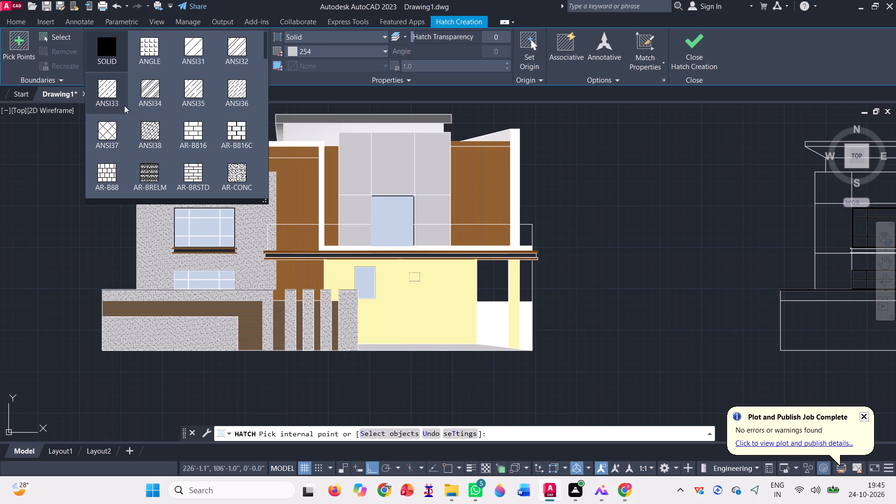
{"action": "scroll", "coordinate": [151, 152], "scroll_direction": "down", "scroll_amount": 2}
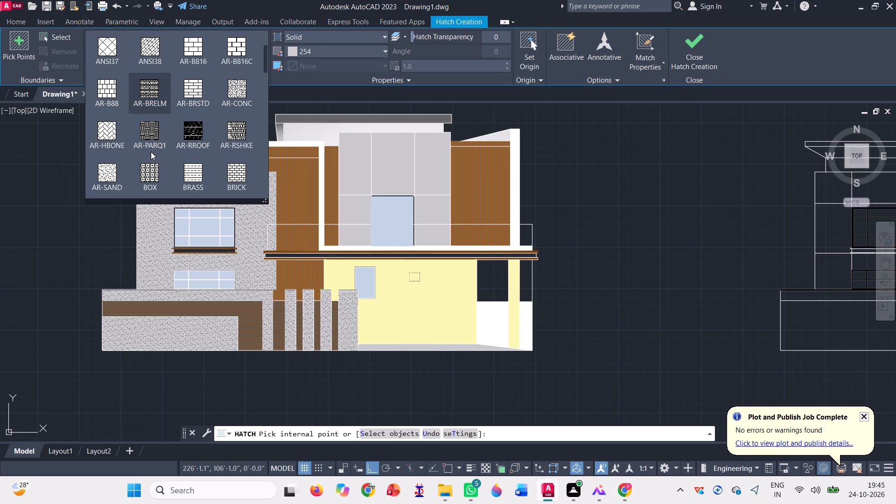
{"action": "scroll", "coordinate": [171, 136], "scroll_direction": "down", "scroll_amount": 1}
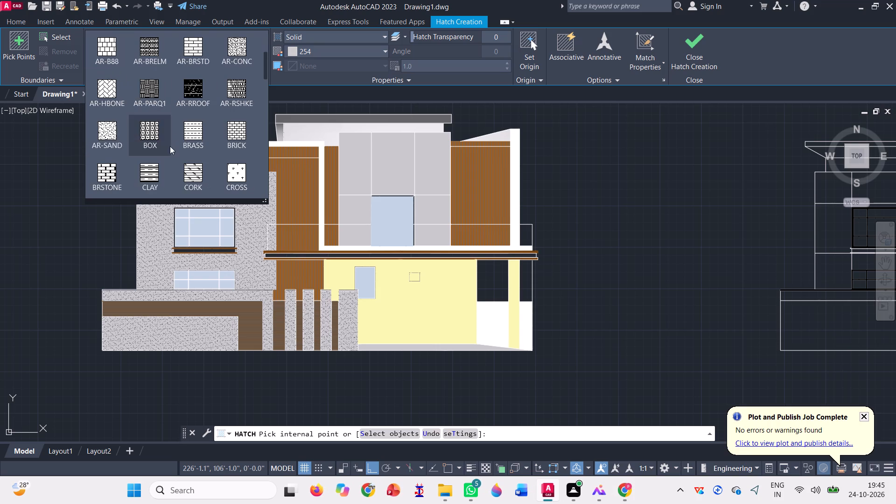
{"action": "left_click", "coordinate": [104, 135]}
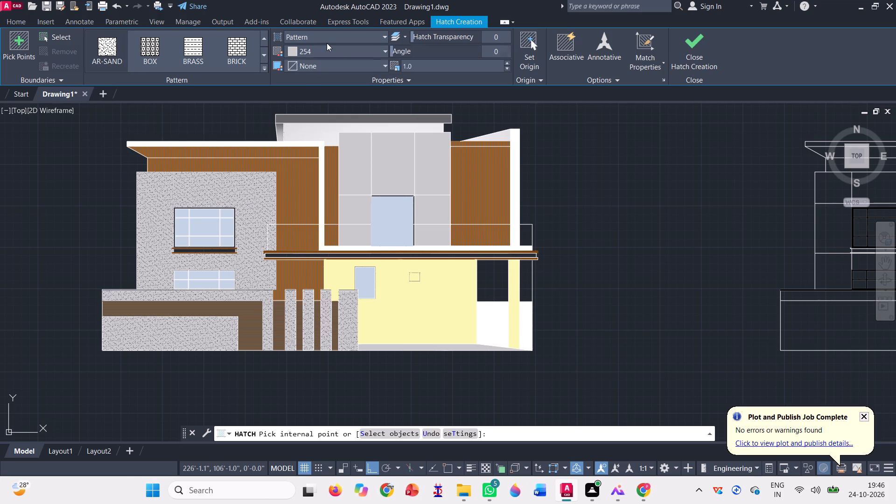
{"action": "left_click", "coordinate": [329, 50]}
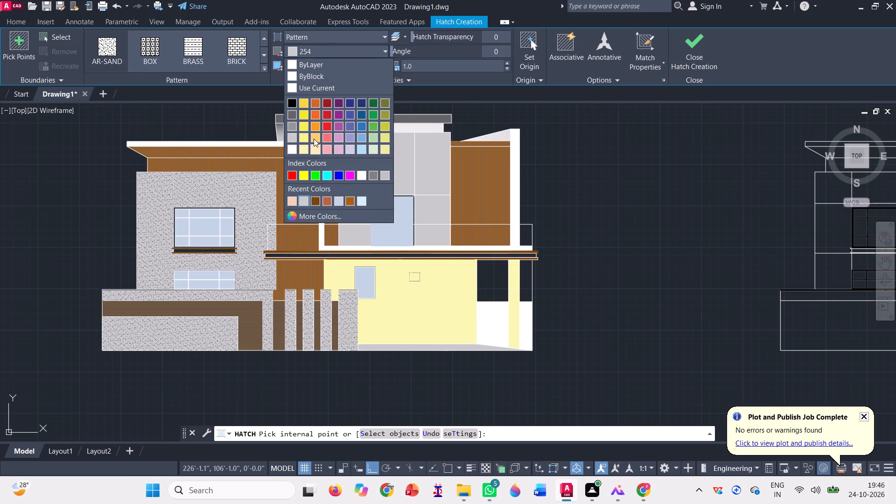
{"action": "left_click", "coordinate": [347, 204]}
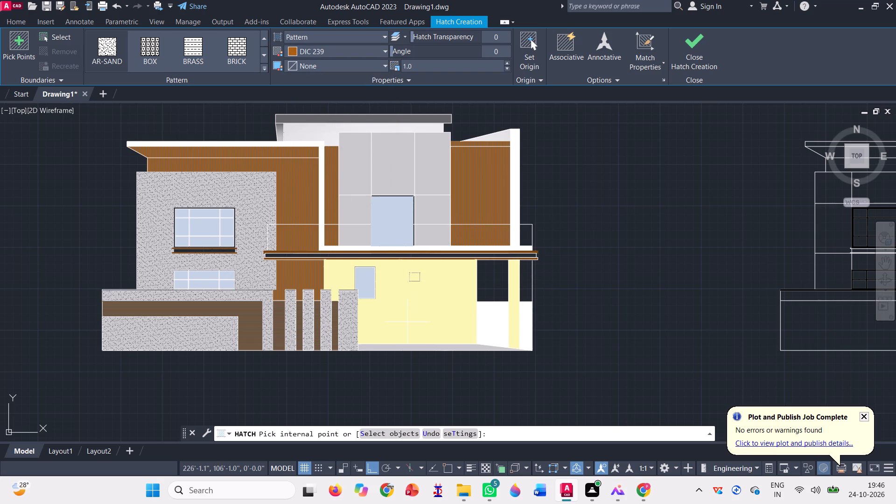
{"action": "left_click", "coordinate": [406, 326]}
{"action": "scroll", "coordinate": [411, 322], "scroll_direction": "up", "scroll_amount": 2}
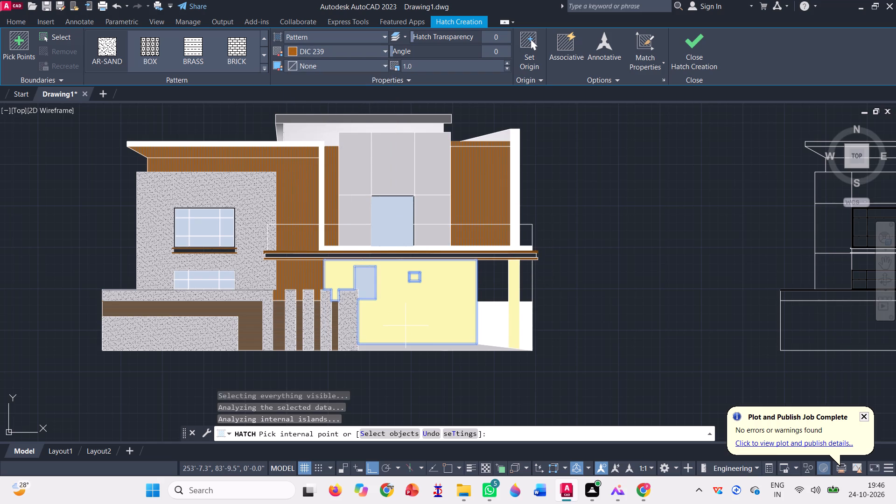
{"action": "scroll", "coordinate": [401, 315], "scroll_direction": "up", "scroll_amount": 2}
{"action": "scroll", "coordinate": [353, 287], "scroll_direction": "down", "scroll_amount": 2}
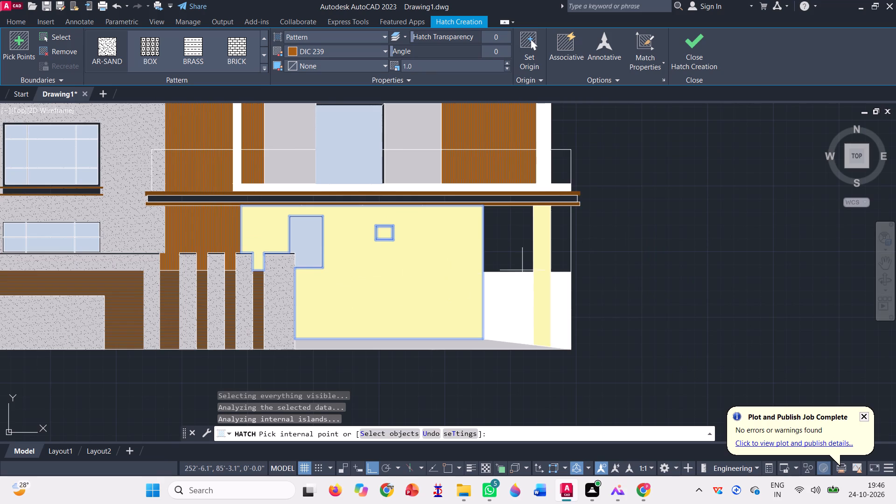
{"action": "scroll", "coordinate": [540, 257], "scroll_direction": "up", "scroll_amount": 2}
{"action": "left_click", "coordinate": [540, 256]}
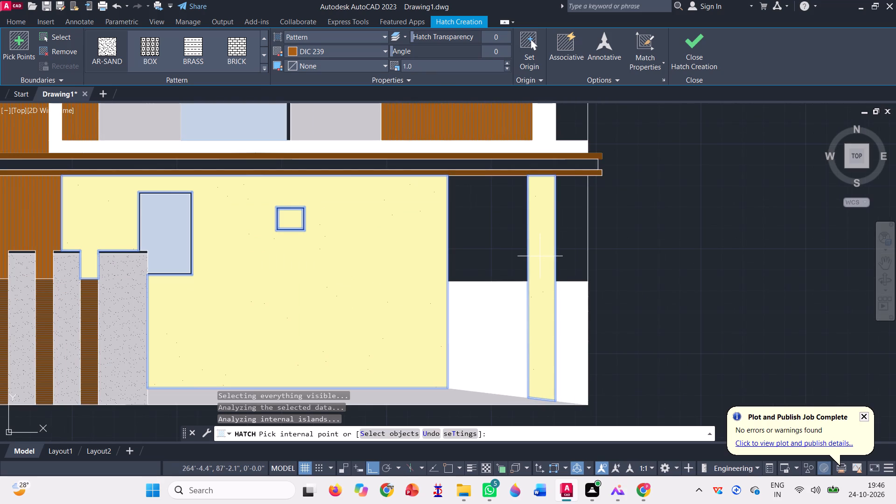
{"action": "scroll", "coordinate": [459, 244], "scroll_direction": "down", "scroll_amount": 1}
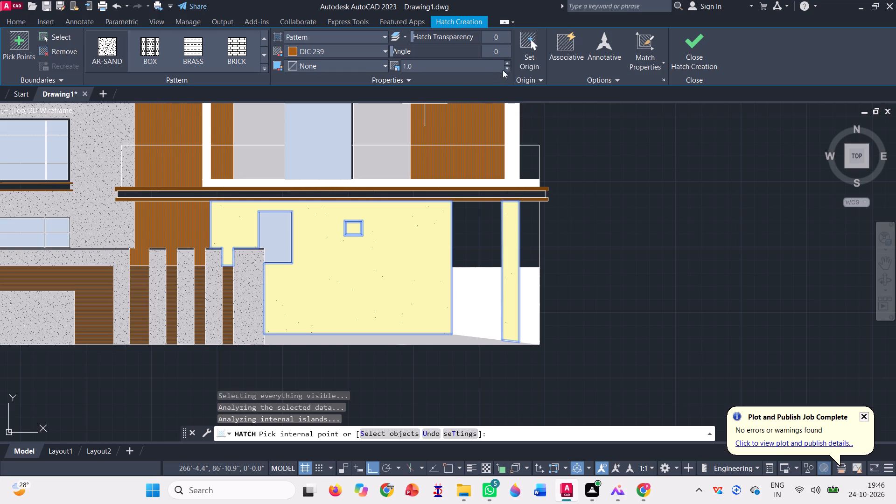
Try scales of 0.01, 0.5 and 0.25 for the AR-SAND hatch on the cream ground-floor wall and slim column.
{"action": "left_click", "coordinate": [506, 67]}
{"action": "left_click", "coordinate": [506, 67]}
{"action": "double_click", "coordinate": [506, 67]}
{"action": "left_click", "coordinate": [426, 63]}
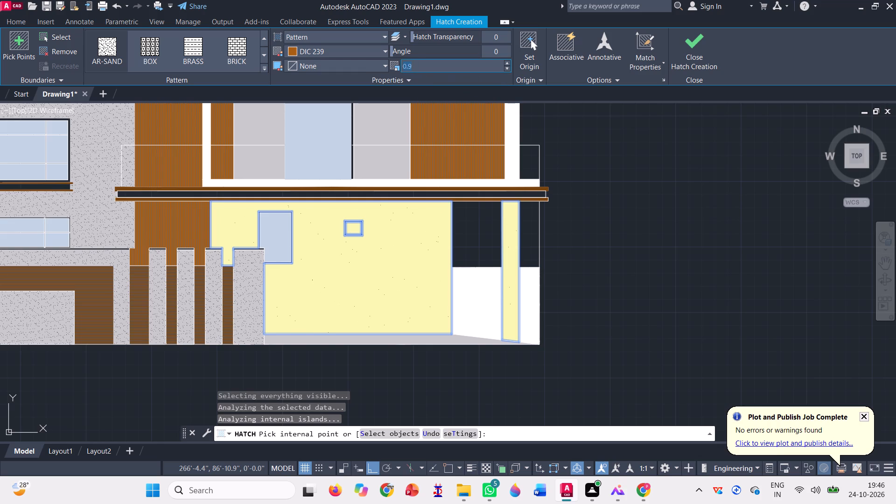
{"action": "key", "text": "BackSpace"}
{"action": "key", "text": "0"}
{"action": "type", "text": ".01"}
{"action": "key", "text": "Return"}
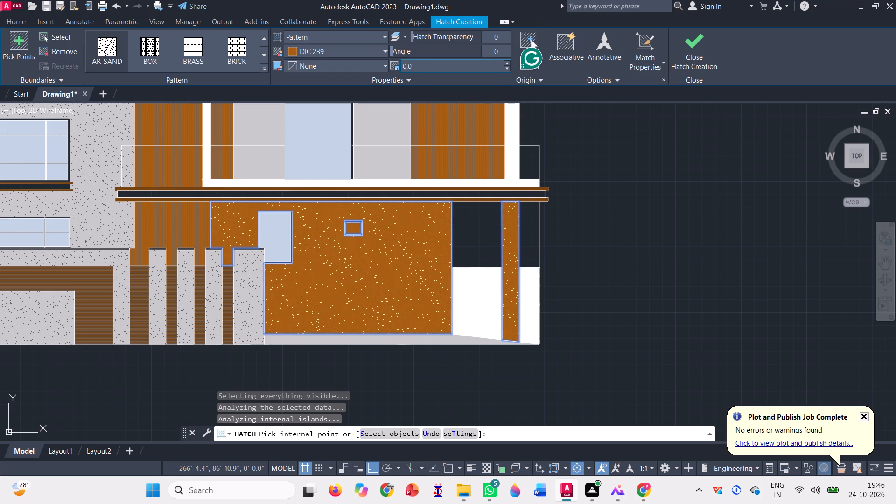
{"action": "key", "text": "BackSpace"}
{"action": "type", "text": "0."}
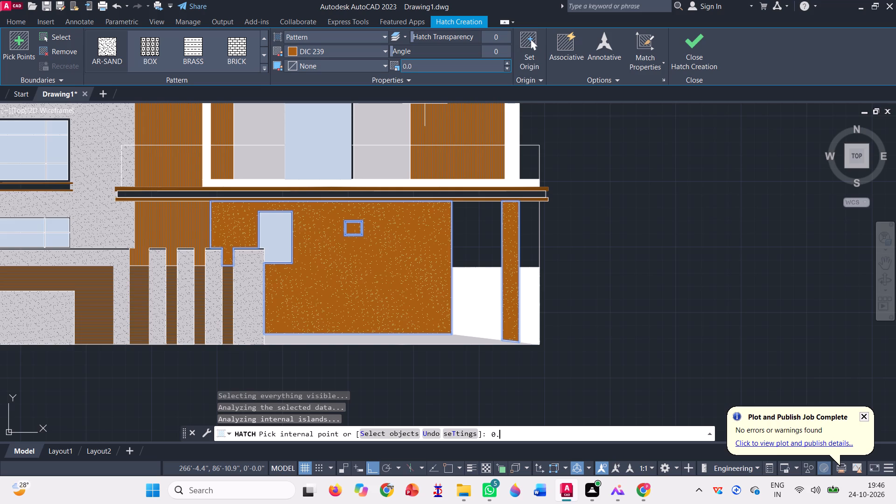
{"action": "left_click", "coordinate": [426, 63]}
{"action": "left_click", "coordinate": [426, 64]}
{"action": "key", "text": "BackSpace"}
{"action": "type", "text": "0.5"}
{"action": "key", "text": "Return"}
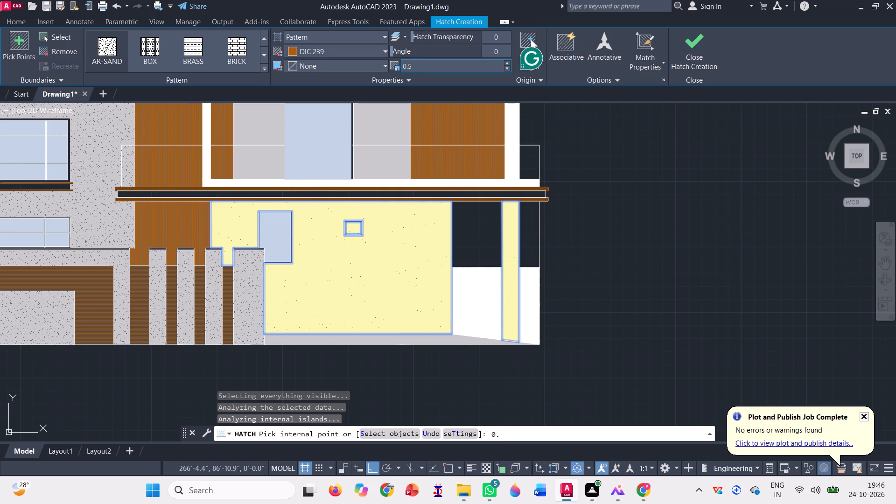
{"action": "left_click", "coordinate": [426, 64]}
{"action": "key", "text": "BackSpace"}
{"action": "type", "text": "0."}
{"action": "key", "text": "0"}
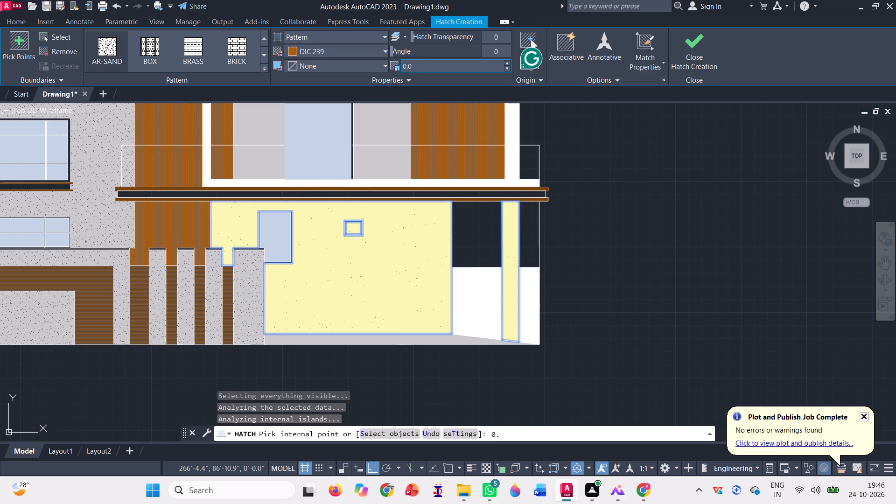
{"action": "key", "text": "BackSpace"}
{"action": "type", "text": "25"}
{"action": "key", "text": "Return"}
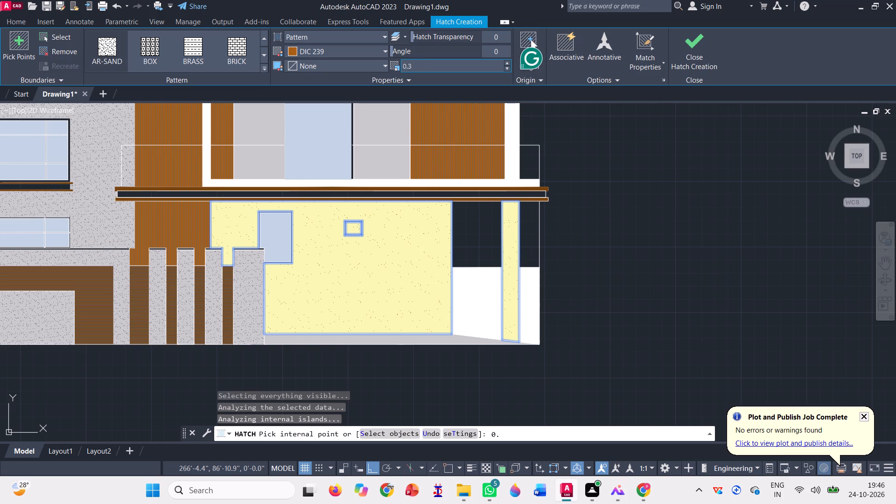
Set the AR-SAND hatch scale to 0.1 for the cream wall and slim column, and finish the hatch.
{"action": "left_click", "coordinate": [426, 64]}
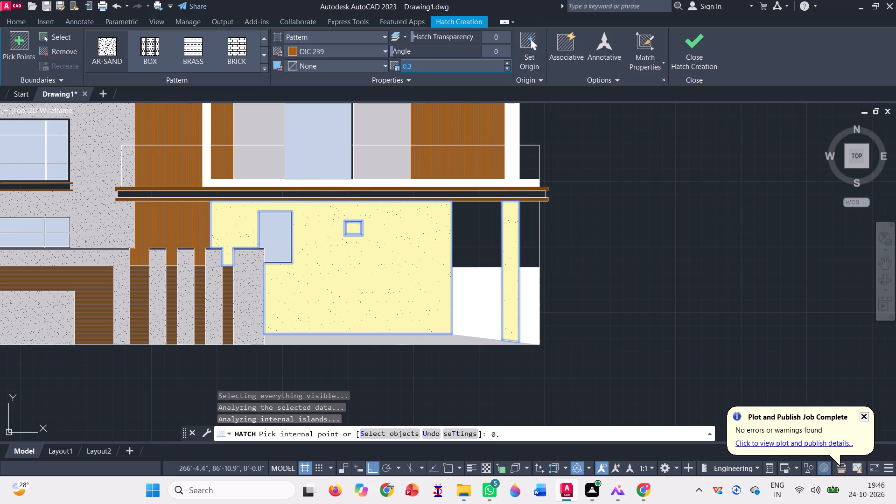
{"action": "key", "text": "BackSpace"}
{"action": "type", "text": "0.1"}
{"action": "key", "text": "Return"}
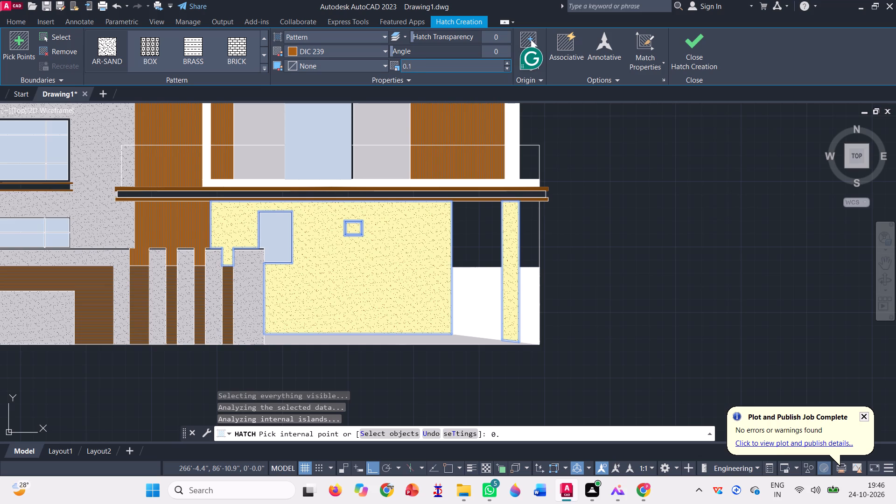
{"action": "scroll", "coordinate": [518, 322], "scroll_direction": "down", "scroll_amount": 1}
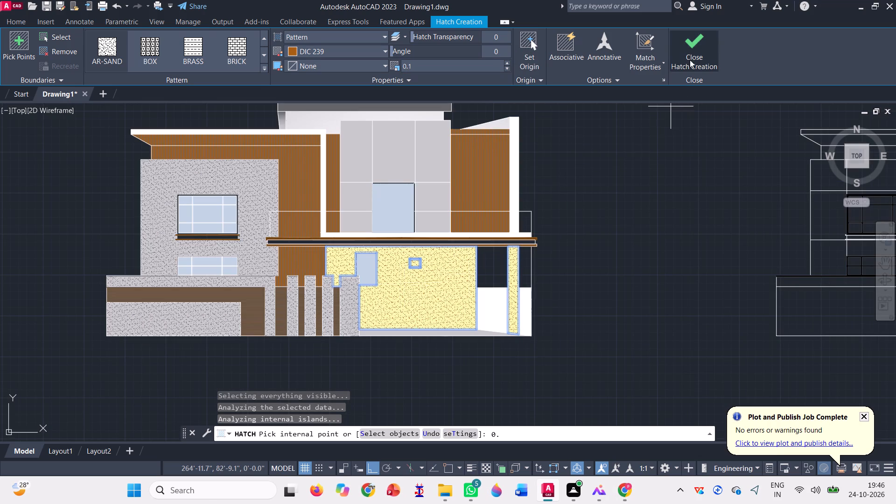
{"action": "left_click", "coordinate": [693, 42]}
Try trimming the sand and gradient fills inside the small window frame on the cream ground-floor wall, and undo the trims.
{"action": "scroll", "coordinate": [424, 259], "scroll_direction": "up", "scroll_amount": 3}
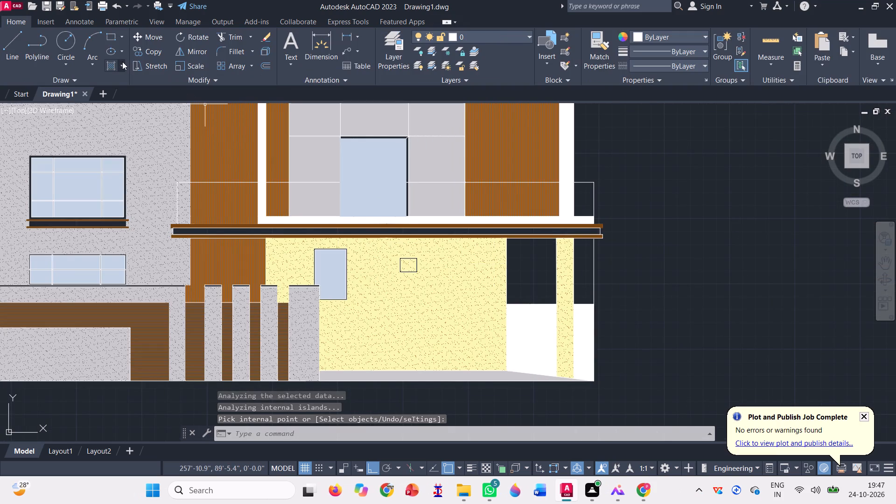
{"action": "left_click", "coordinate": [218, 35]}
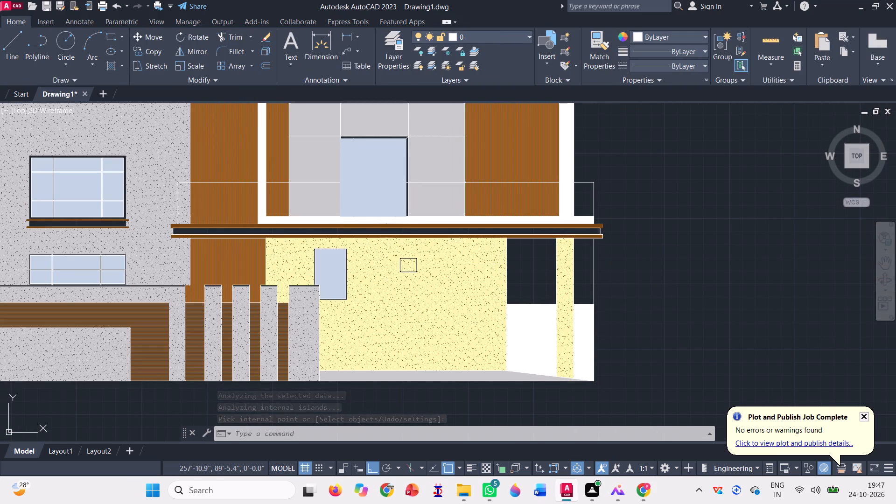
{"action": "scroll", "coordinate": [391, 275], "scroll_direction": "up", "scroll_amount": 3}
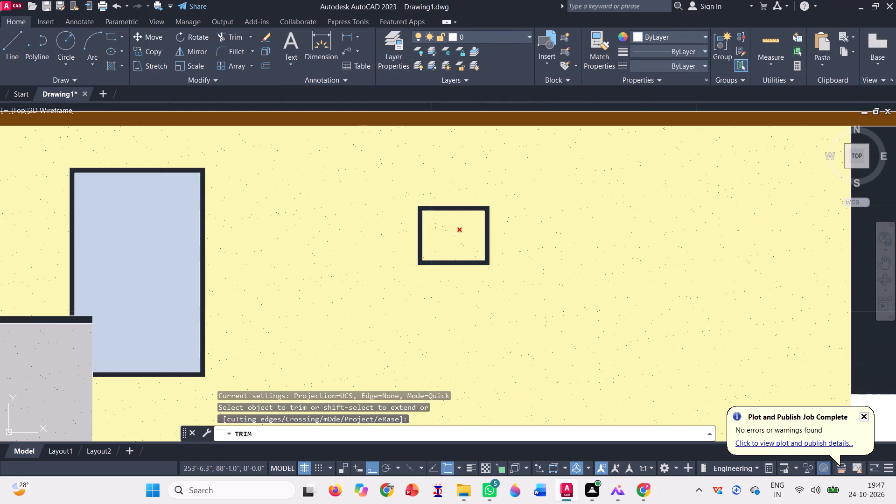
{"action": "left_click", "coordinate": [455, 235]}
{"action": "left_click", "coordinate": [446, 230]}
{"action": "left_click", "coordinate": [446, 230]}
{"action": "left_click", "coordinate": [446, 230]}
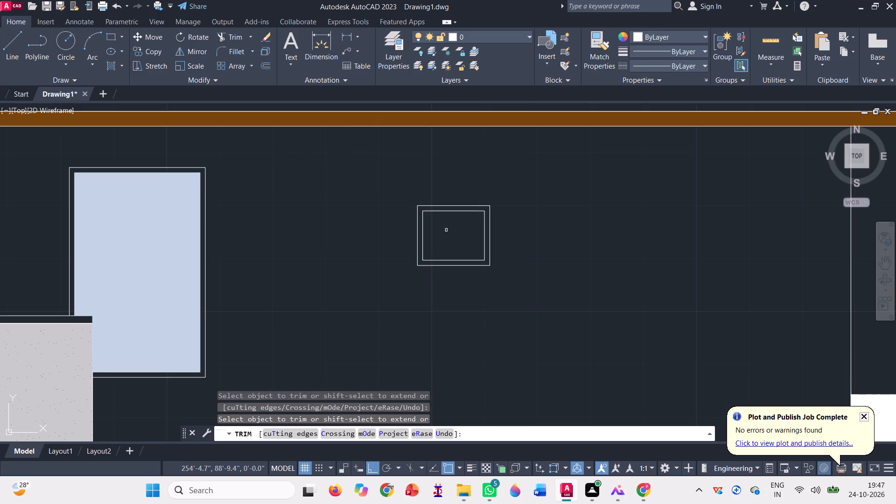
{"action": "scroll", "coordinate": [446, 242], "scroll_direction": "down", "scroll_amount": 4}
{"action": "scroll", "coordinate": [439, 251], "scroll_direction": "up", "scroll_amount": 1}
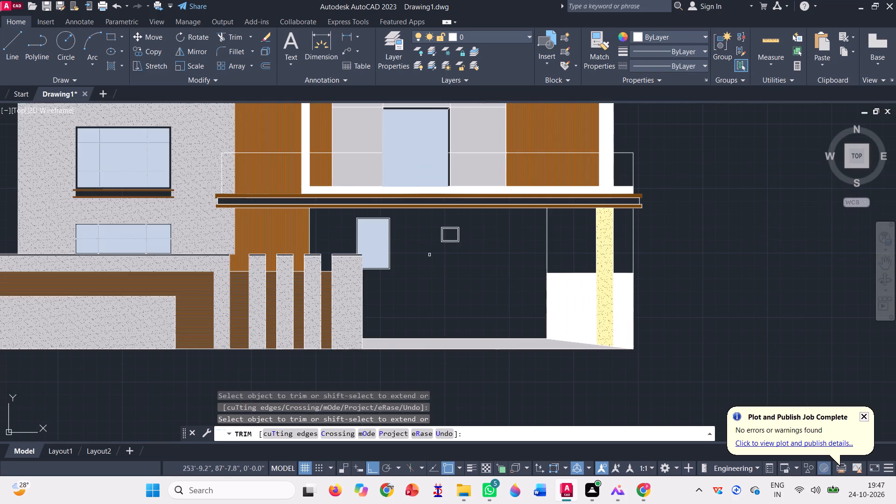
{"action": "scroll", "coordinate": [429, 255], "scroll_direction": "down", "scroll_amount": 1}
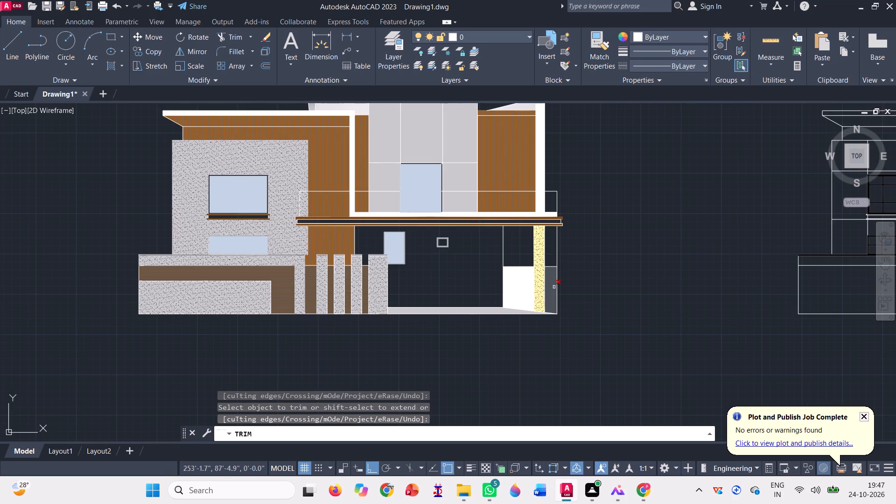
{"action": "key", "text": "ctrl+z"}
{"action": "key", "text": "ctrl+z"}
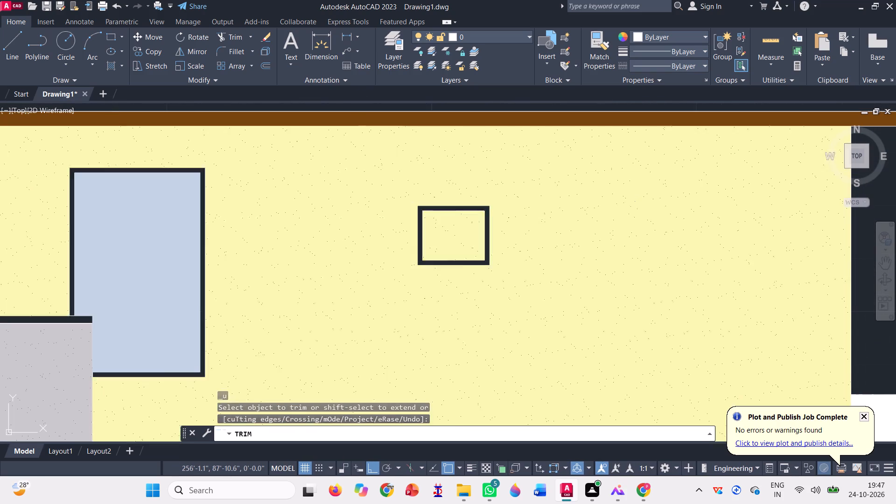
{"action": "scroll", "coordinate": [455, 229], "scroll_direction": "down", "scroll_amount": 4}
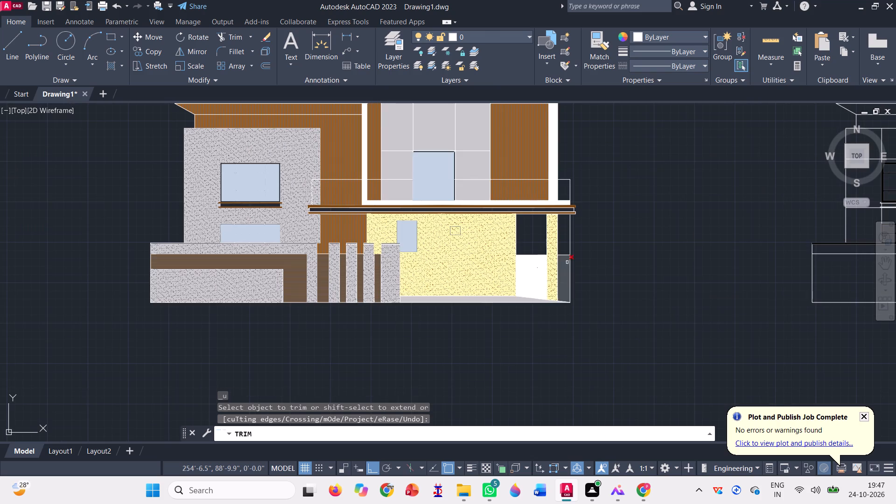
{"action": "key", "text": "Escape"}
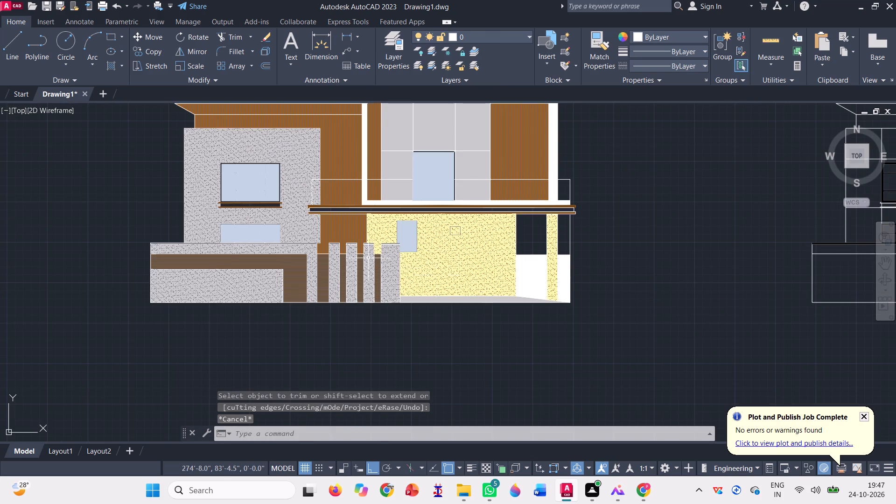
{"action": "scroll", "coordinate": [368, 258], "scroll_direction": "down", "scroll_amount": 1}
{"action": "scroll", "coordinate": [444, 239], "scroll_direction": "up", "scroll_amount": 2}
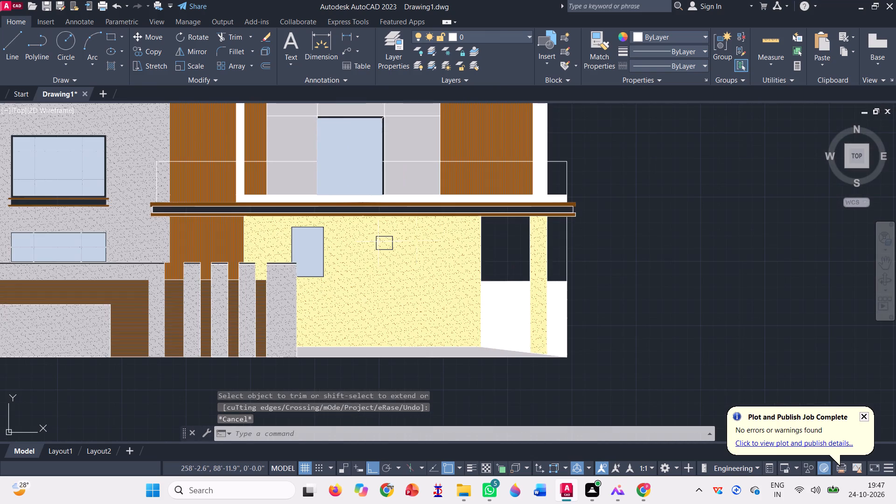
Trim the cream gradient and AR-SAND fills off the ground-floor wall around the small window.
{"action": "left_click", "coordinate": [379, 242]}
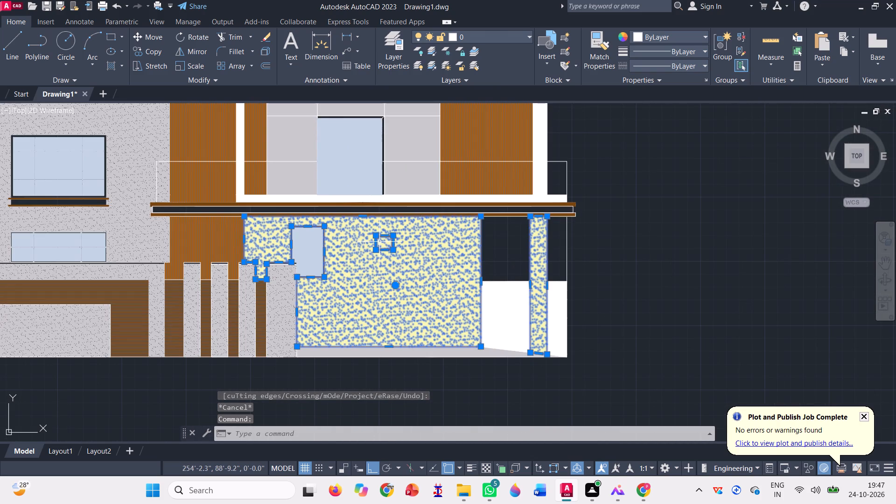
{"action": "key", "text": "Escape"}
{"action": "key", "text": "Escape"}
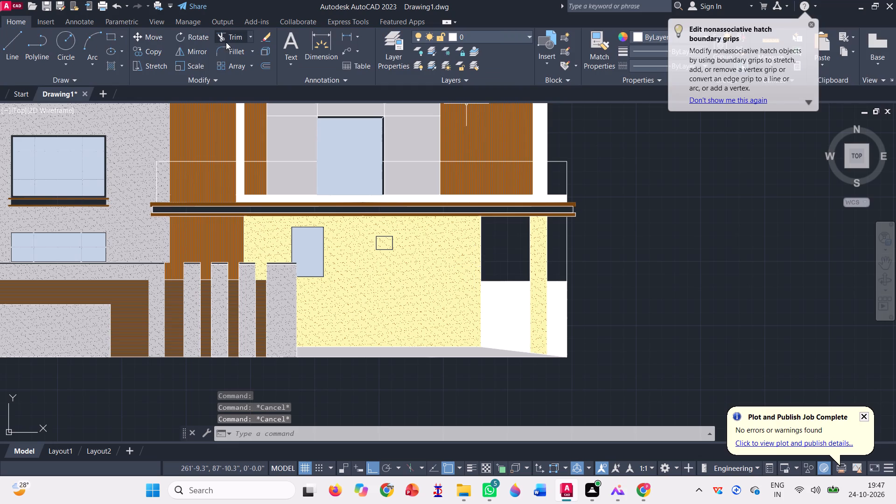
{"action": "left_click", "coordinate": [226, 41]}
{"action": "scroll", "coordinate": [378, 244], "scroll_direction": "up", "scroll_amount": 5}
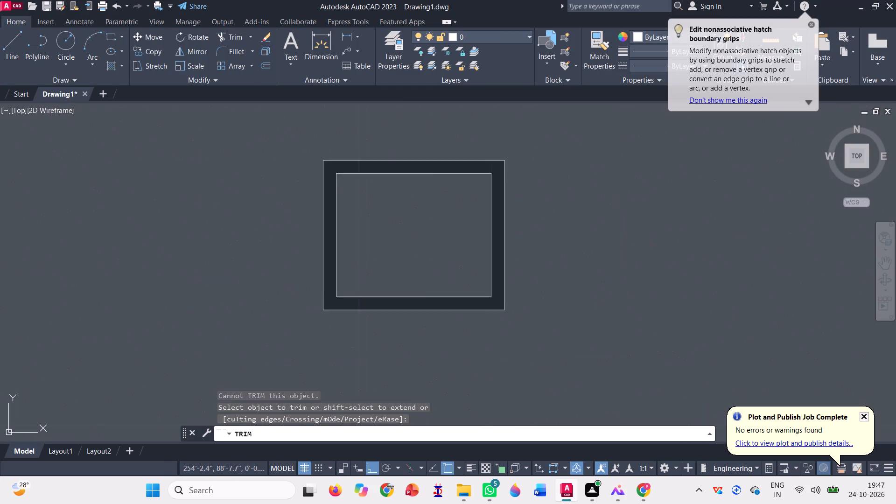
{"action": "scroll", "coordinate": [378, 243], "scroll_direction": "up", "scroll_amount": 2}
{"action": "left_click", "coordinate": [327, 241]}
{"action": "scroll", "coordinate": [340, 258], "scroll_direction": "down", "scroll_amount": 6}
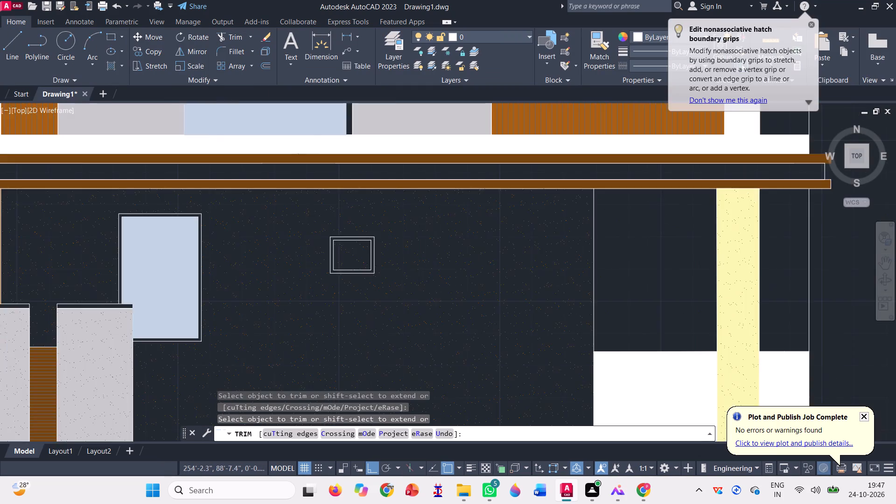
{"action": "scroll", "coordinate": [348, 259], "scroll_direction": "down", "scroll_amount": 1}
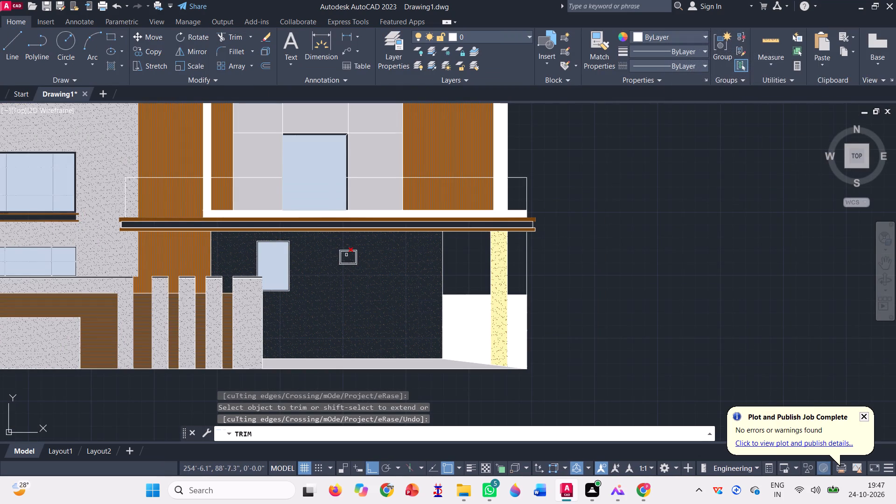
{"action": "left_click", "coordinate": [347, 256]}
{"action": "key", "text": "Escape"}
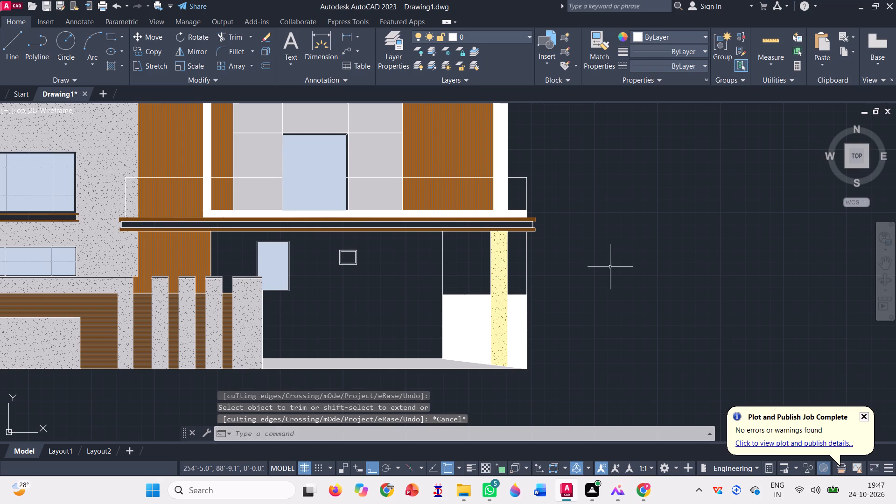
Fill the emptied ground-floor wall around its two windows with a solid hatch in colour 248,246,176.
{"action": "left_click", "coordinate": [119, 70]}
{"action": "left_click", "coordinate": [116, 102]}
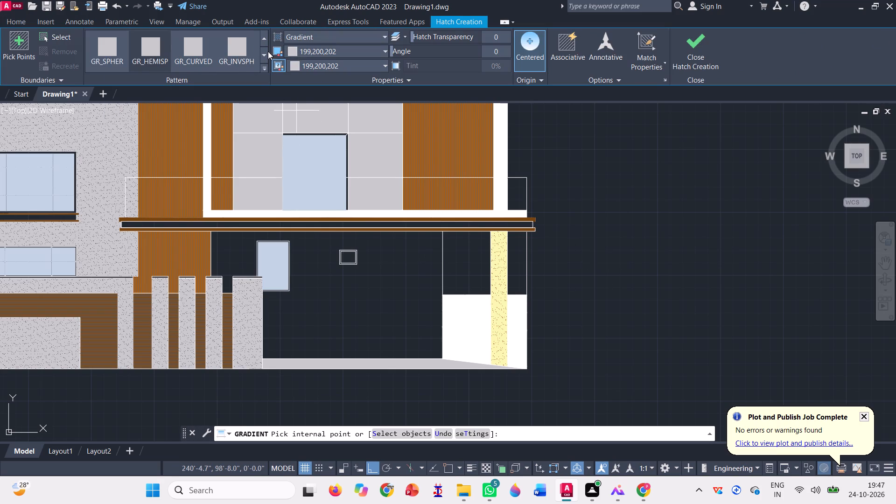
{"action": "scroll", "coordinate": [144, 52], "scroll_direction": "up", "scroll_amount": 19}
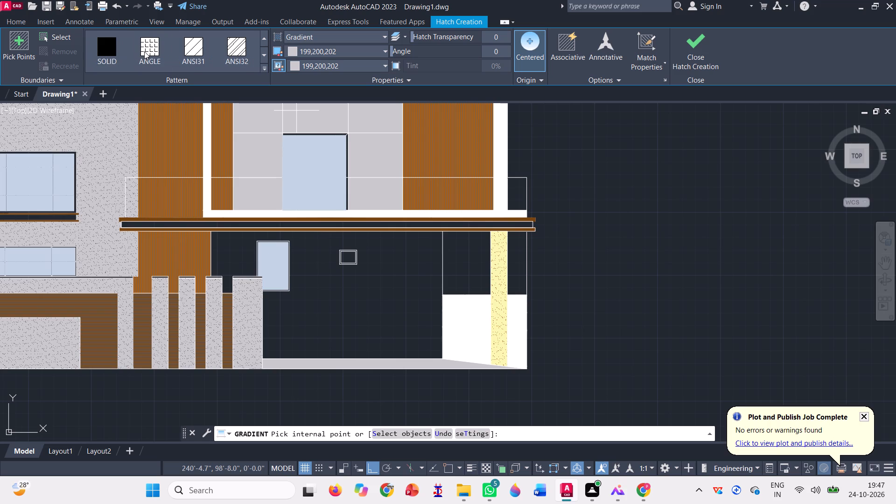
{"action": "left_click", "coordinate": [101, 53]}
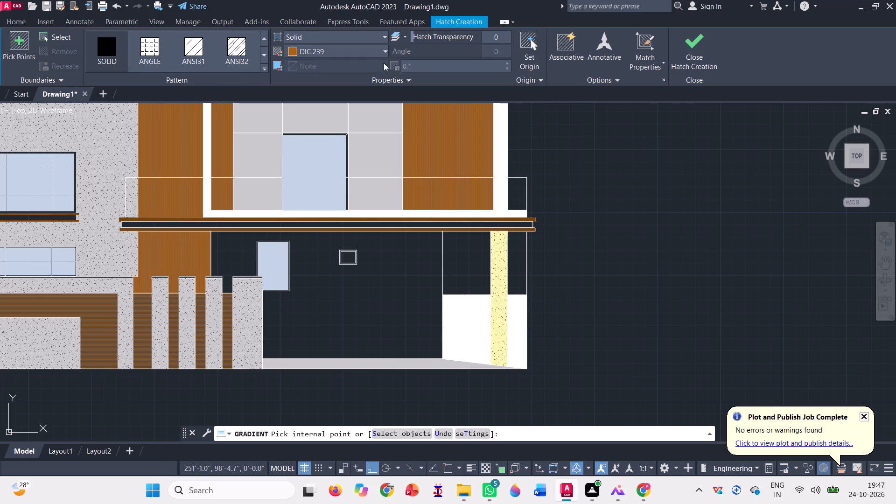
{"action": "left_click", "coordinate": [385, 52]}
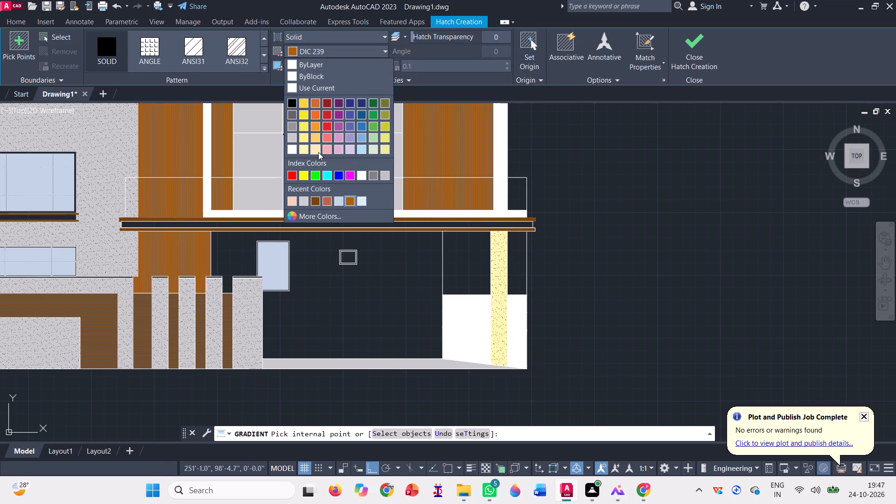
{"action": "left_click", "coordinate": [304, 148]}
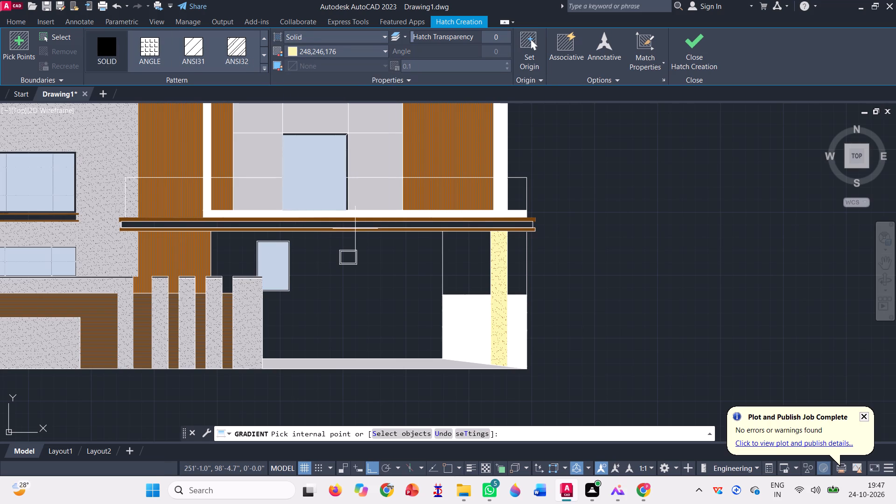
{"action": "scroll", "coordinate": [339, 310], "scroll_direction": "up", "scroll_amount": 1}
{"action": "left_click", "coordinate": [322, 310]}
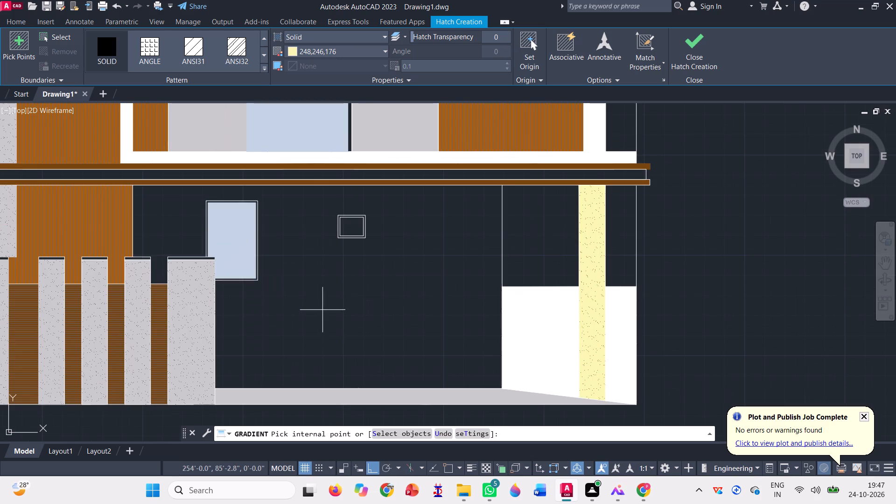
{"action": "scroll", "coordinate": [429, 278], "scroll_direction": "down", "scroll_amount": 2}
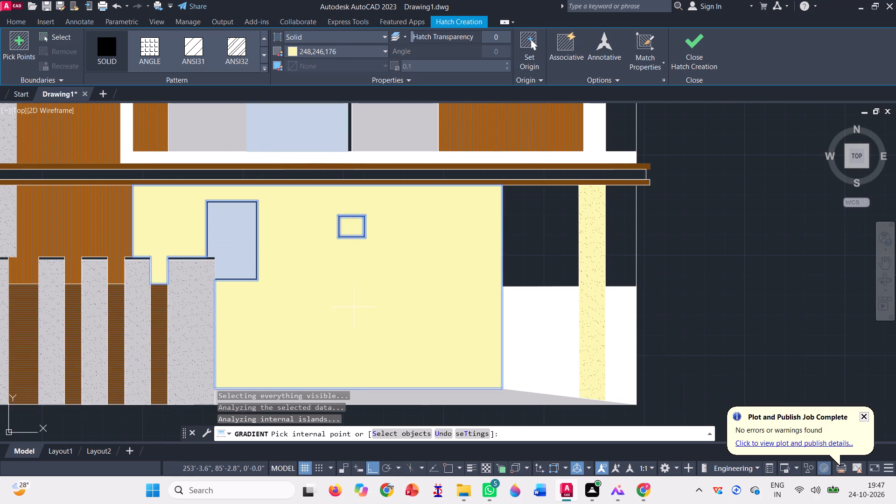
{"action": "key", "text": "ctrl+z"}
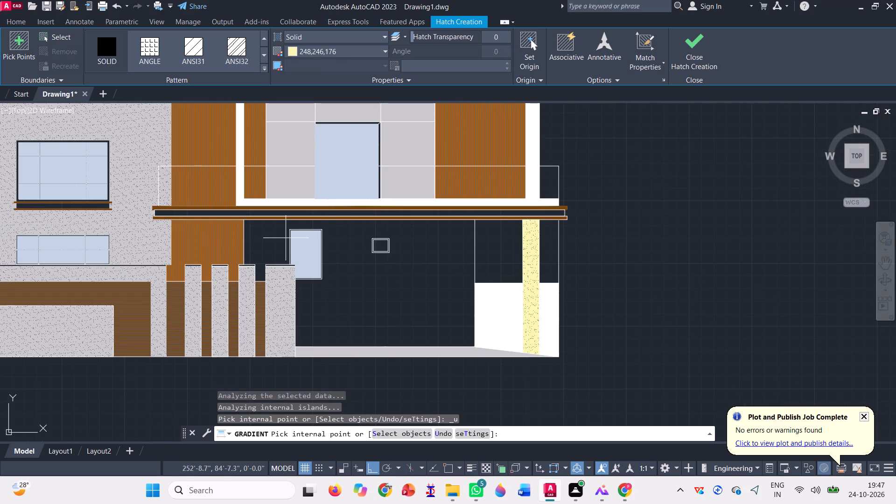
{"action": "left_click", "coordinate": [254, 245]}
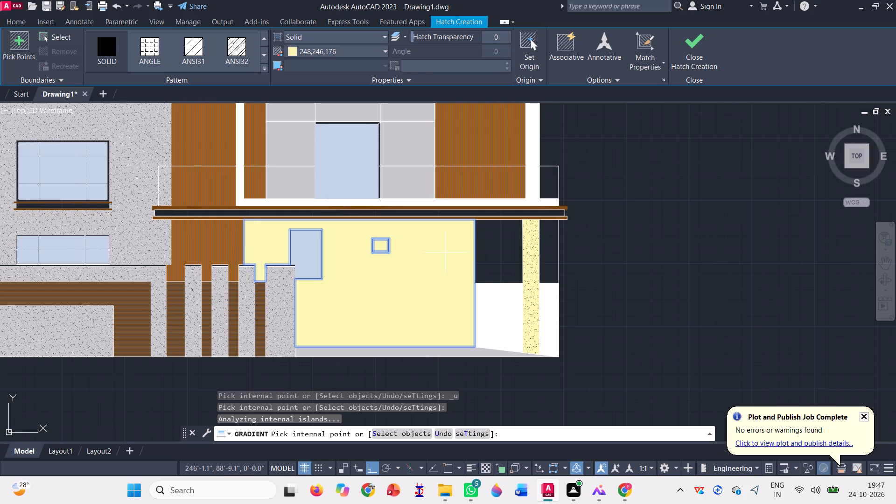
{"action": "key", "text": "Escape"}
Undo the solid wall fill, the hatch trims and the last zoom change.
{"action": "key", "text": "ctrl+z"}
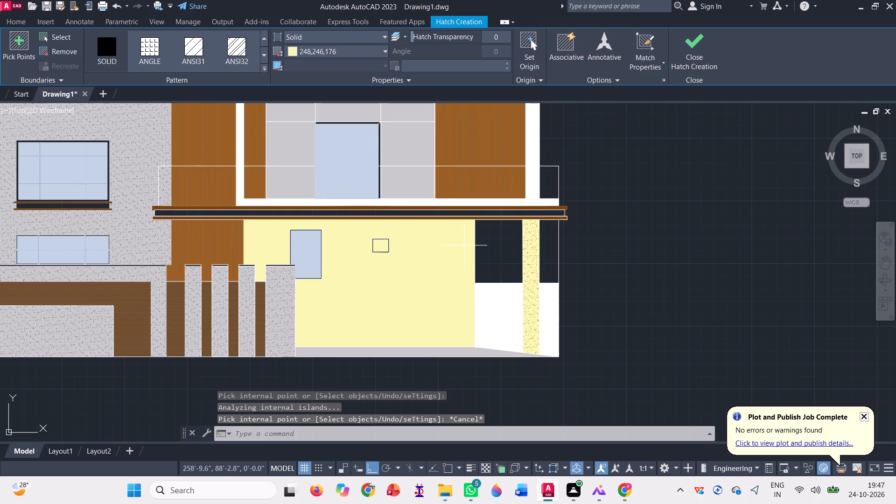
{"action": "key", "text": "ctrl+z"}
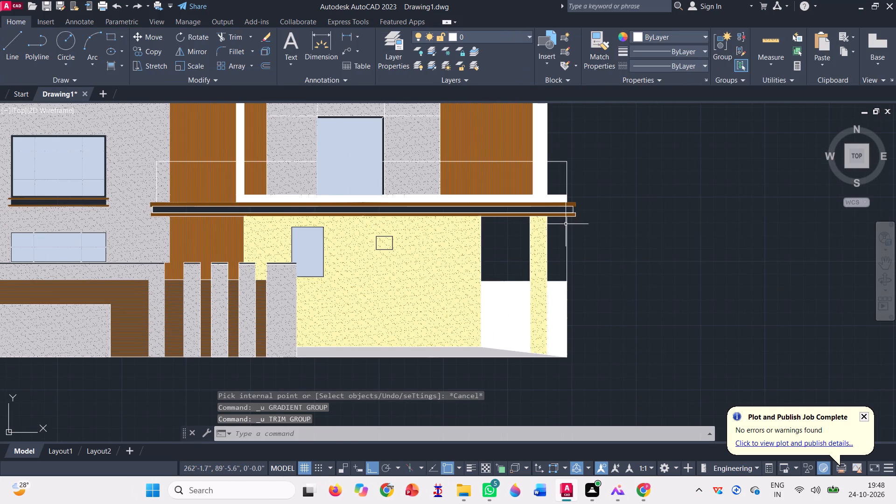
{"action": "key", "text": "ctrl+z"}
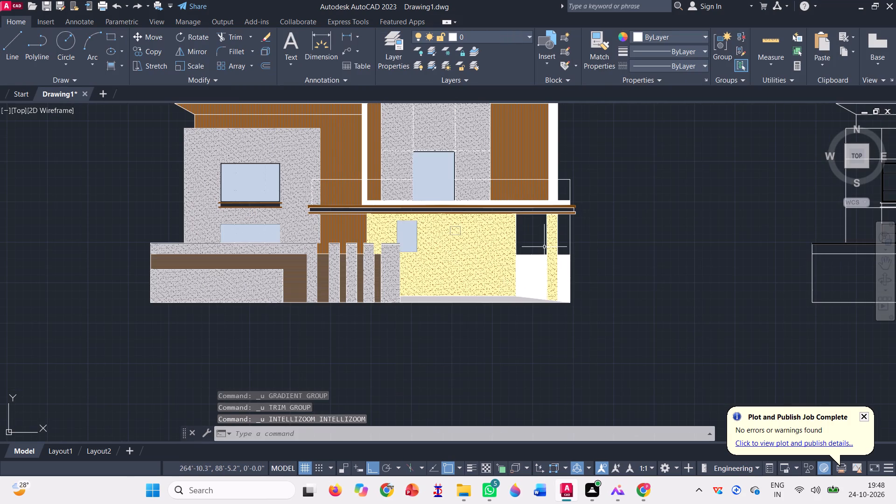
Delete the AR-SAND hatch and the cream gradient fill from the ground-floor wall and slim column.
{"action": "left_click", "coordinate": [431, 261]}
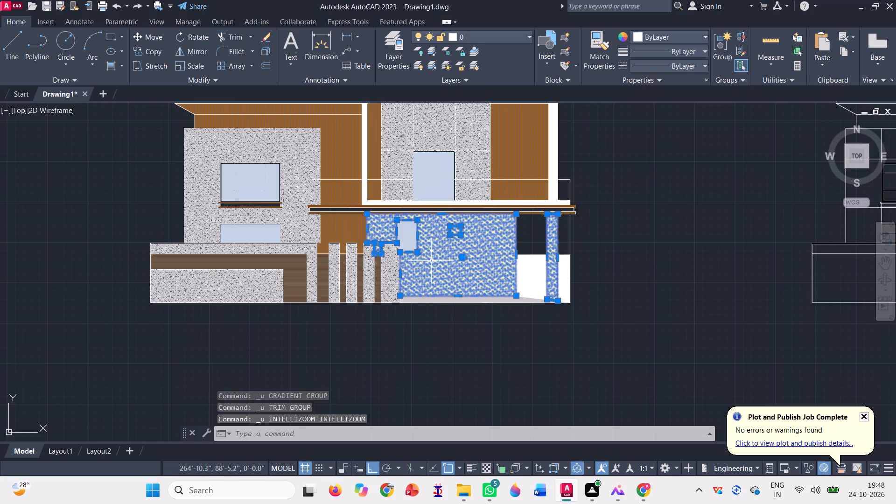
{"action": "key", "text": "Escape"}
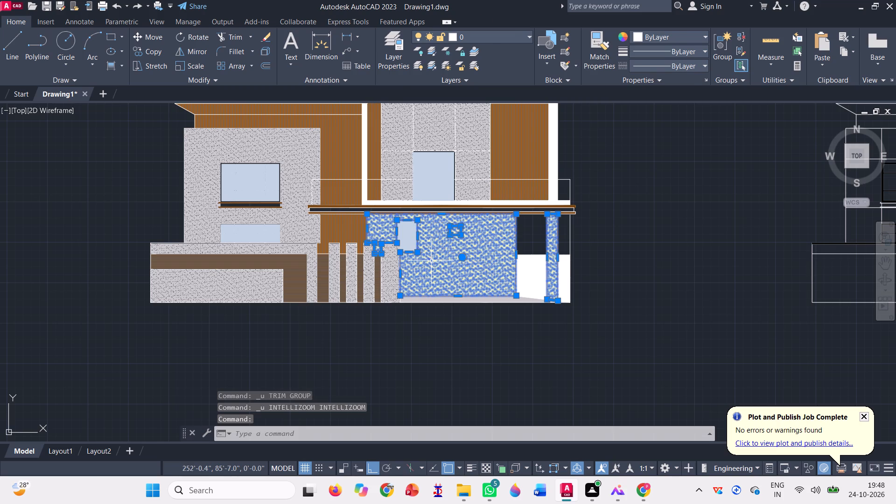
{"action": "left_click", "coordinate": [443, 256]}
{"action": "key", "text": "Delete"}
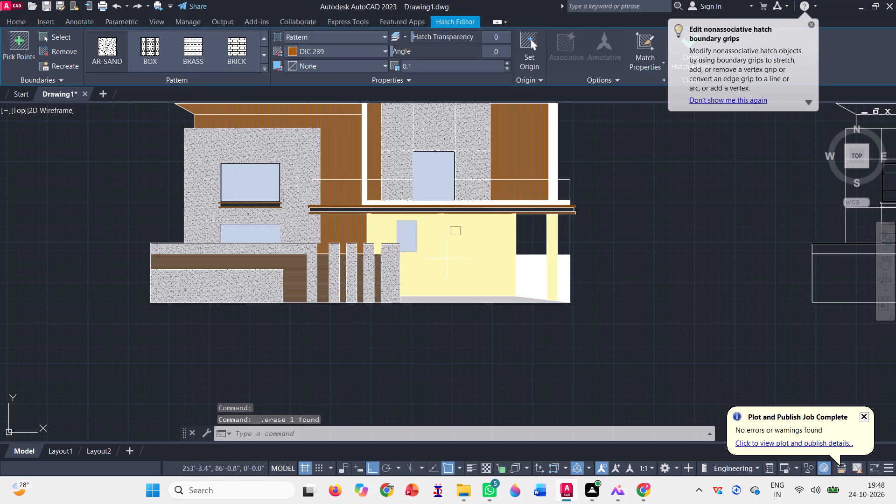
{"action": "left_click", "coordinate": [448, 259]}
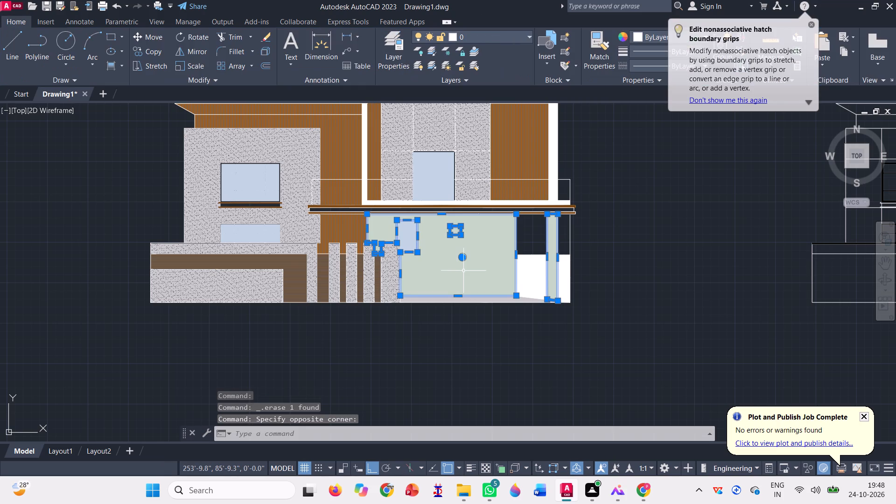
{"action": "key", "text": "Delete"}
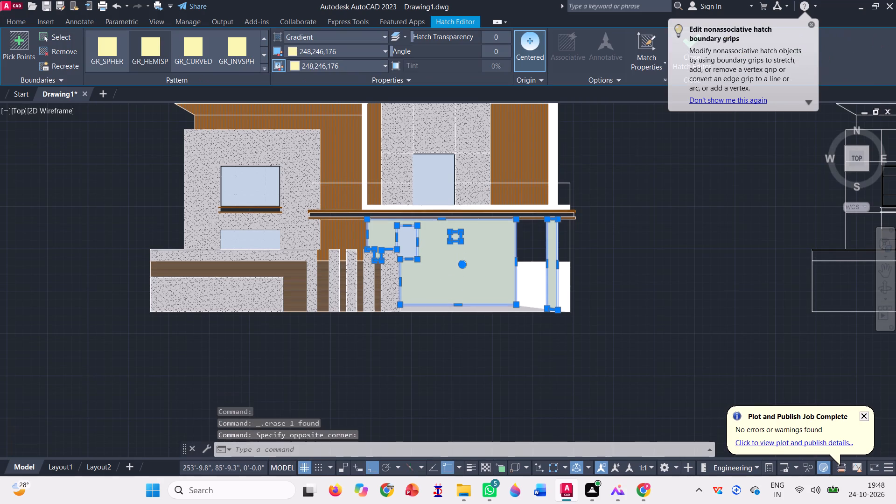
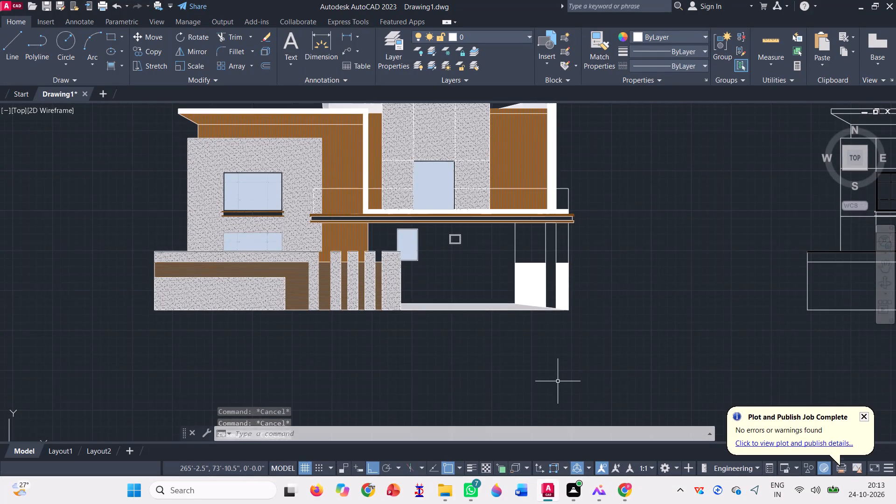
Fill the small ground-floor window's inner pane with a gradient using DIC 22 for both colours.
{"action": "scroll", "coordinate": [558, 381], "scroll_direction": "down", "scroll_amount": 1}
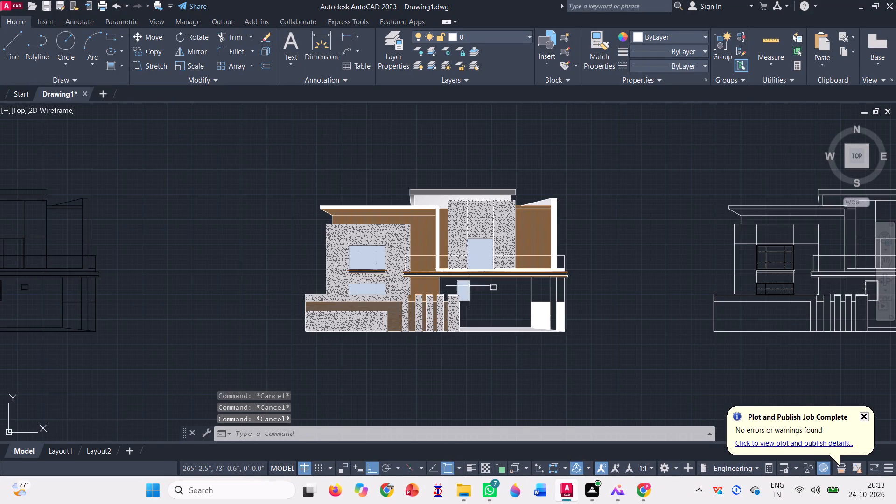
{"action": "left_click", "coordinate": [107, 61]}
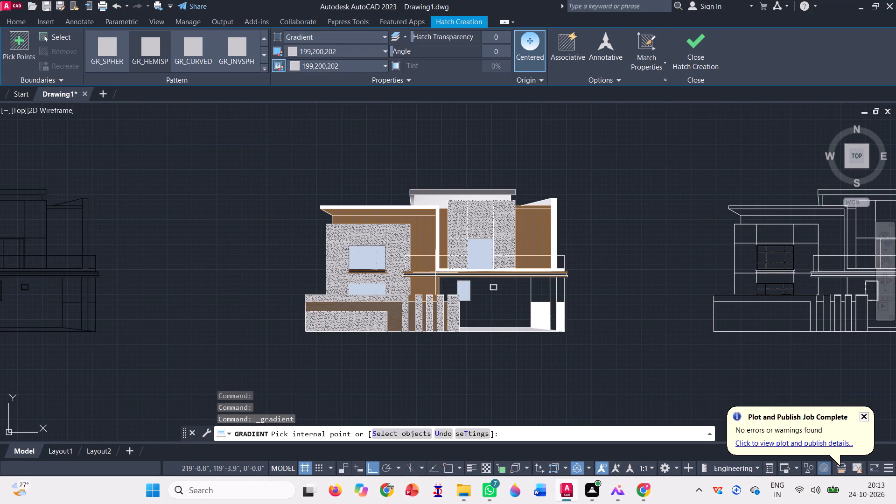
{"action": "scroll", "coordinate": [495, 272], "scroll_direction": "up", "scroll_amount": 3}
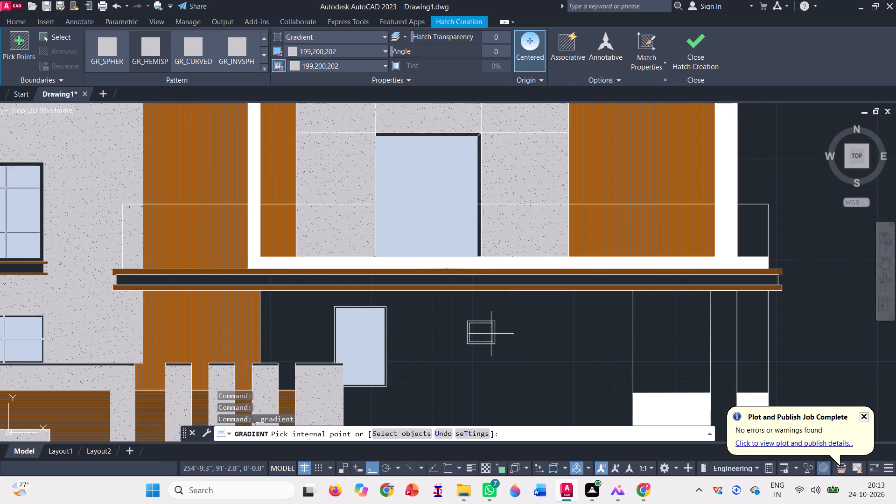
{"action": "scroll", "coordinate": [493, 336], "scroll_direction": "up", "scroll_amount": 3}
{"action": "left_click", "coordinate": [415, 303]}
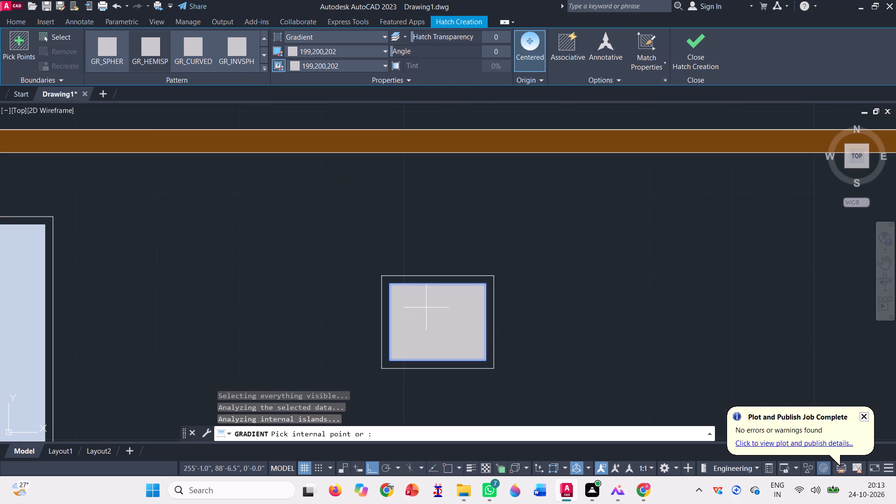
{"action": "scroll", "coordinate": [470, 293], "scroll_direction": "down", "scroll_amount": 1}
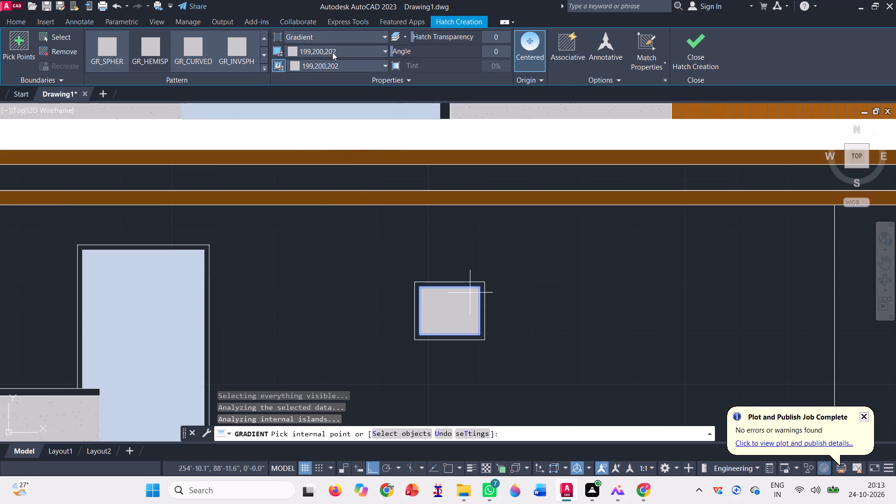
{"action": "left_click", "coordinate": [332, 52]}
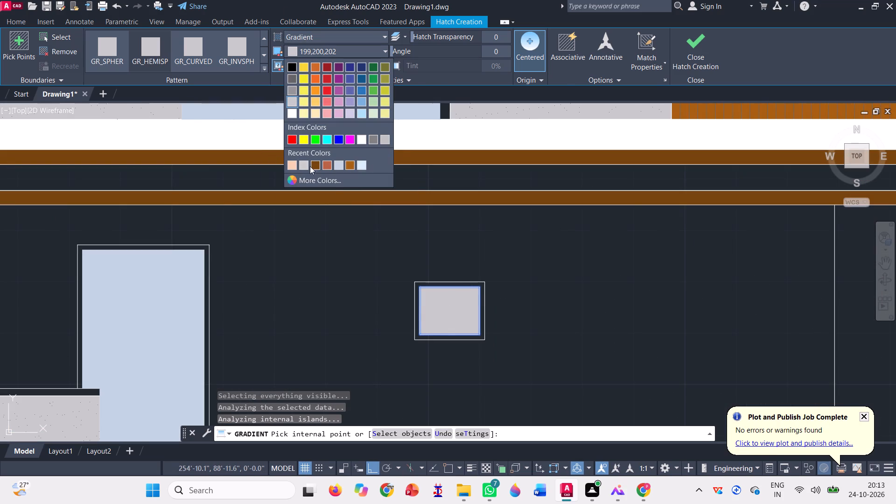
{"action": "left_click", "coordinate": [339, 166]}
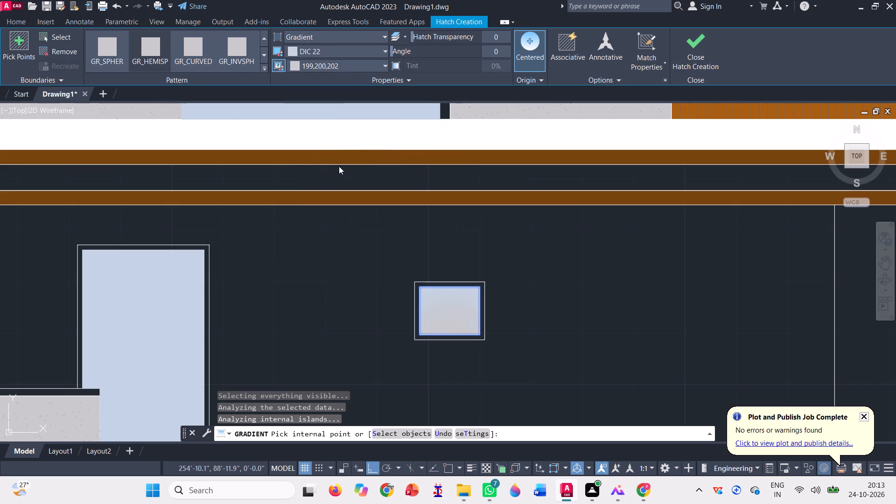
{"action": "left_click", "coordinate": [336, 70]}
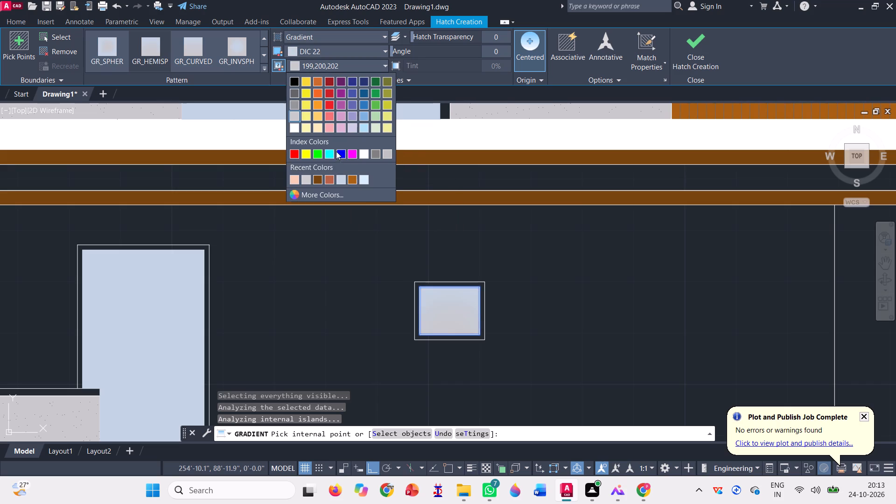
{"action": "left_click", "coordinate": [341, 182]}
{"action": "scroll", "coordinate": [452, 259], "scroll_direction": "down", "scroll_amount": 1}
{"action": "left_click", "coordinate": [692, 55]}
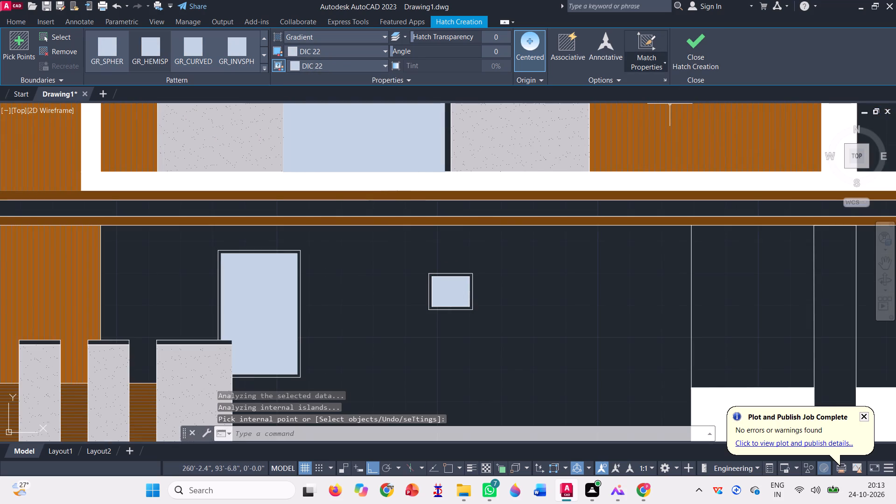
Set the gradient fill's two colours to 247,242,129 and 248,246,176.
{"action": "scroll", "coordinate": [355, 270], "scroll_direction": "down", "scroll_amount": 1}
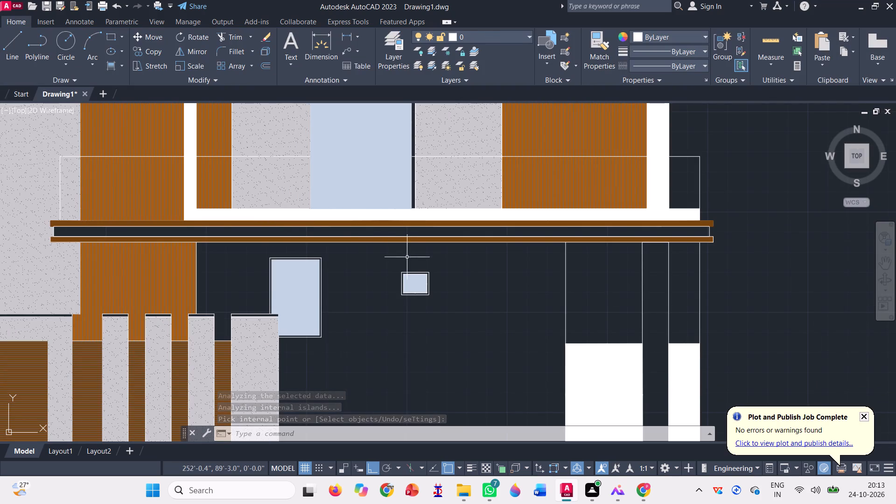
{"action": "scroll", "coordinate": [418, 253], "scroll_direction": "down", "scroll_amount": 1}
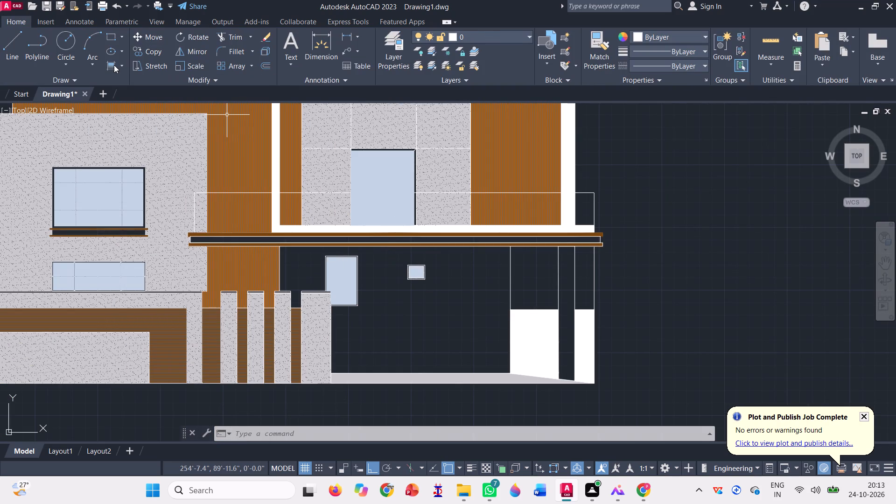
{"action": "left_click", "coordinate": [110, 63]}
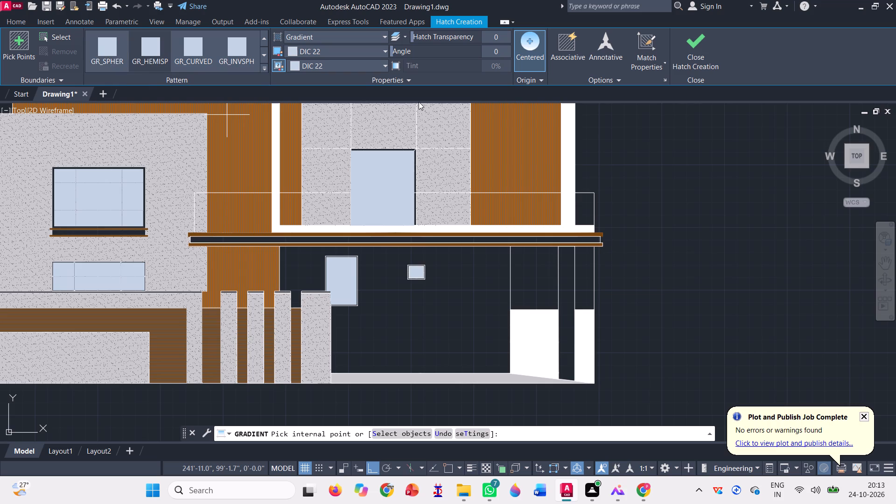
{"action": "left_click", "coordinate": [326, 52]}
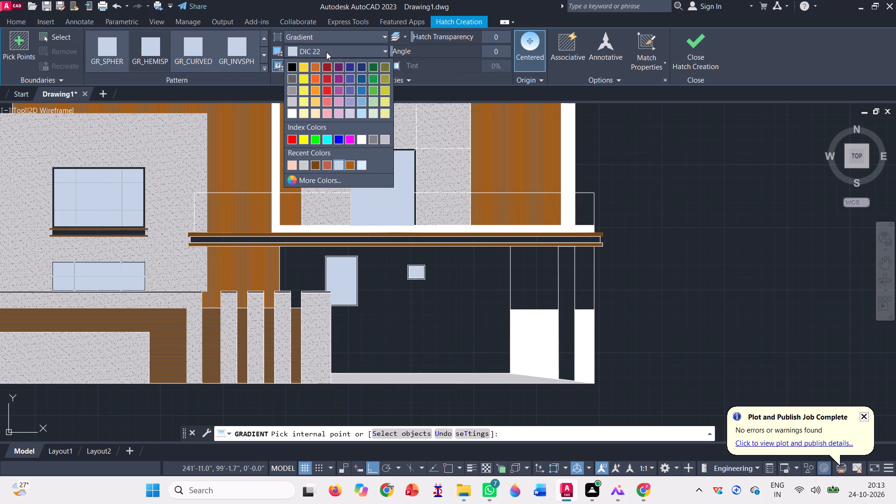
{"action": "left_click", "coordinate": [301, 108]}
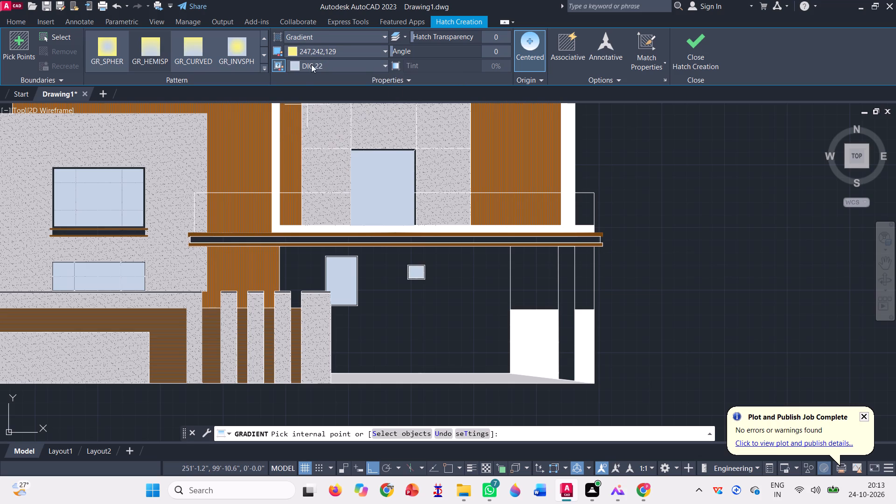
{"action": "left_click", "coordinate": [316, 69]}
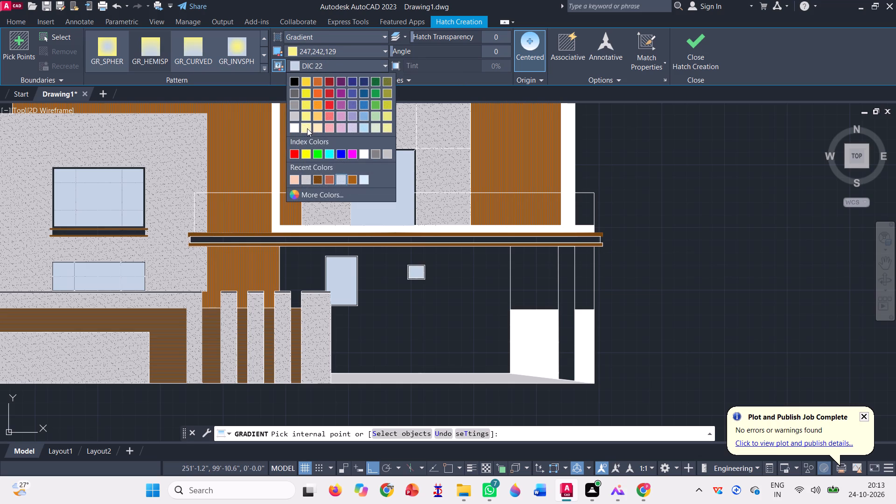
{"action": "left_click", "coordinate": [307, 128]}
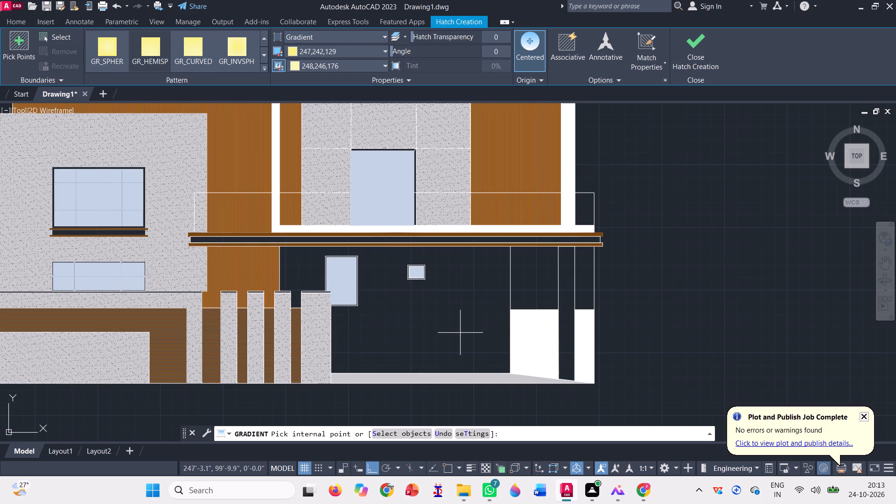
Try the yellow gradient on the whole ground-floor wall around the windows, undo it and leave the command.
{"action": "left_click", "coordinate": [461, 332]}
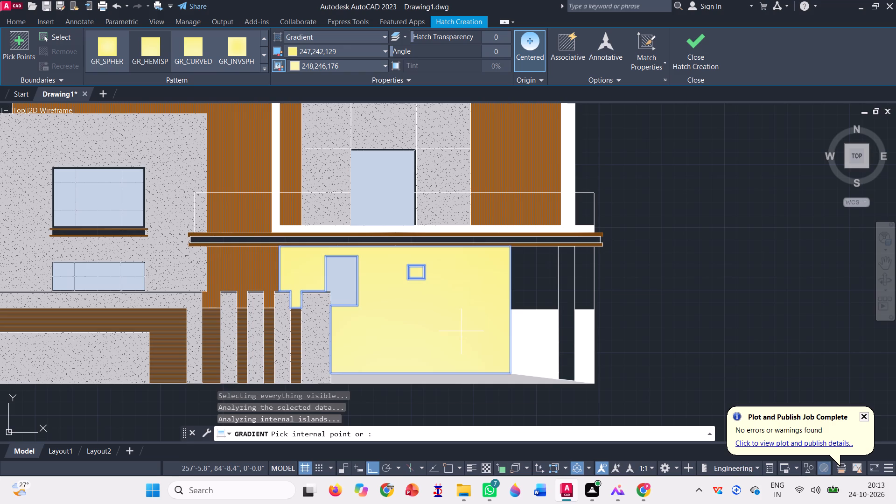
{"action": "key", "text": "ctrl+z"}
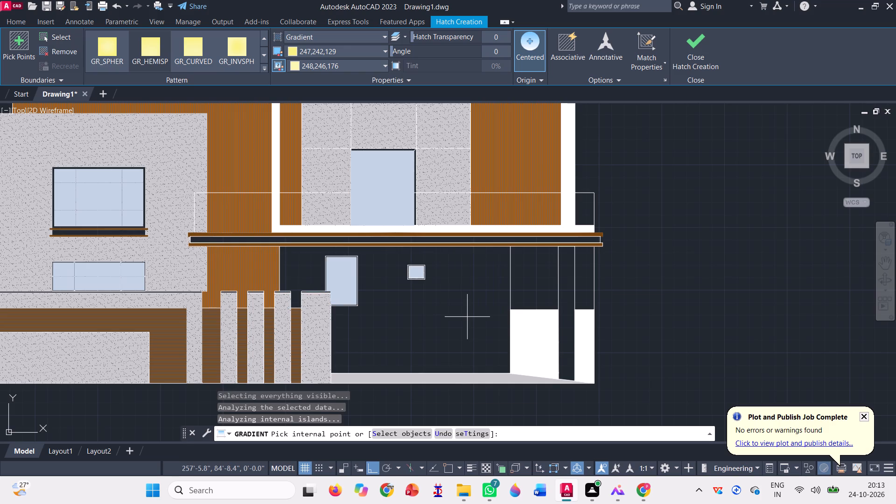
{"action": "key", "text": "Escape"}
Draw two horizontal lines from the small window frame's upper and lower right corners to the ground-floor wall's right edge.
{"action": "key", "text": "l"}
{"action": "key", "text": "Return"}
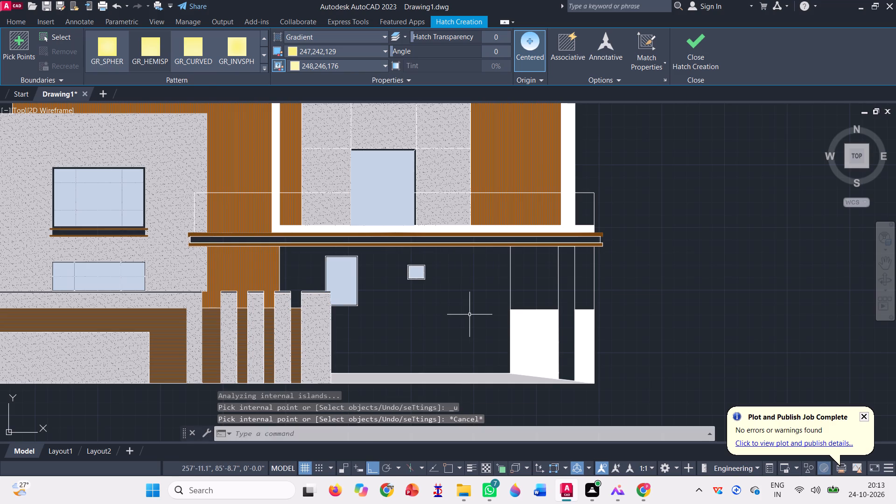
{"action": "scroll", "coordinate": [490, 276], "scroll_direction": "up", "scroll_amount": 3}
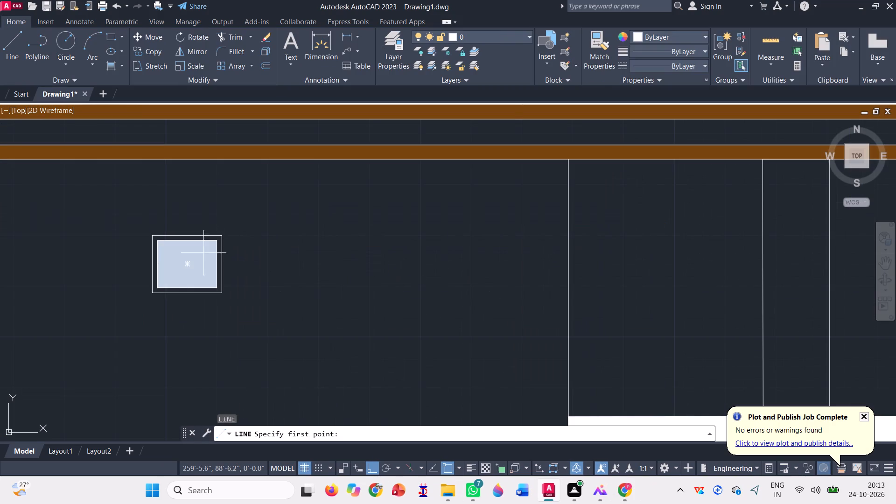
{"action": "left_click", "coordinate": [223, 235]}
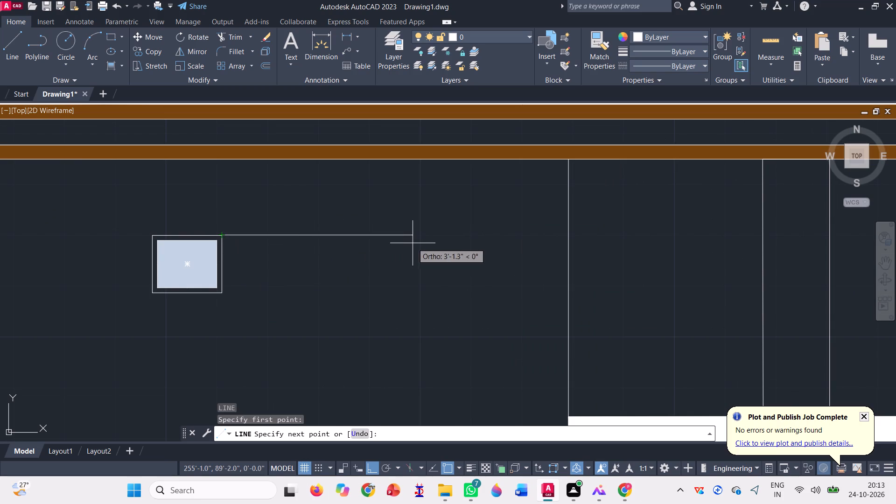
{"action": "left_click", "coordinate": [570, 237]}
{"action": "key", "text": "space"}
{"action": "type", "text": "l"}
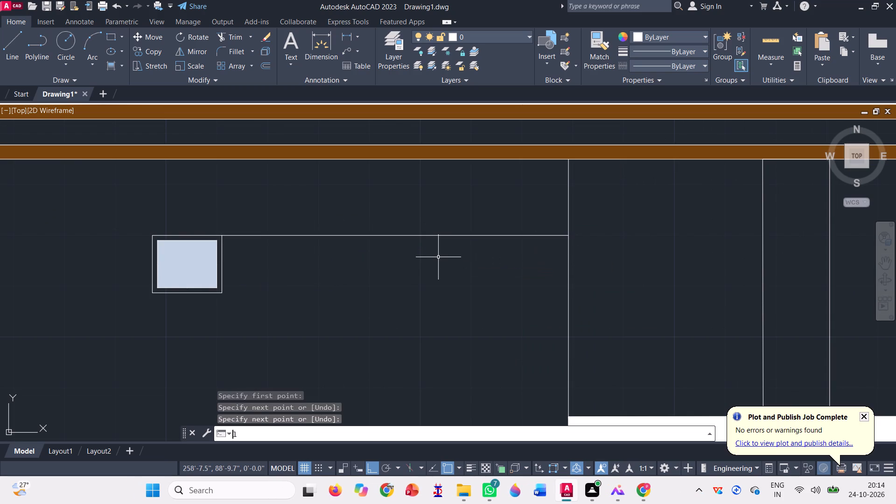
{"action": "key", "text": "Return"}
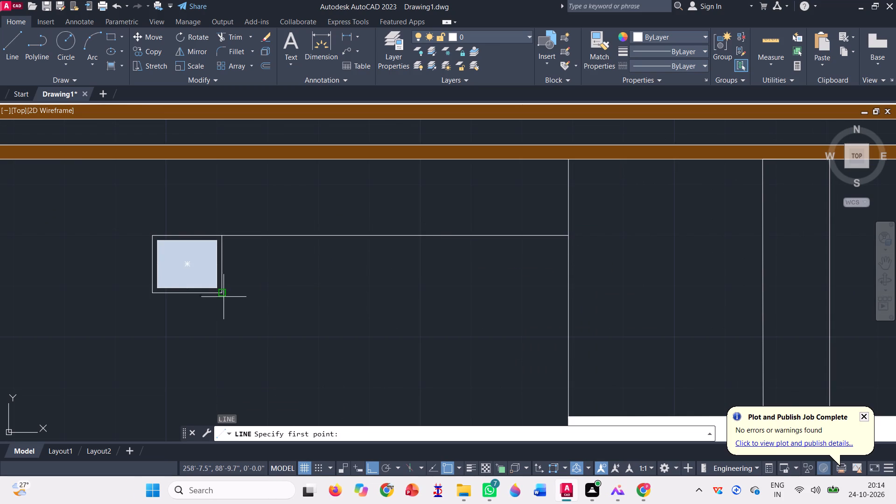
{"action": "left_click", "coordinate": [222, 293]}
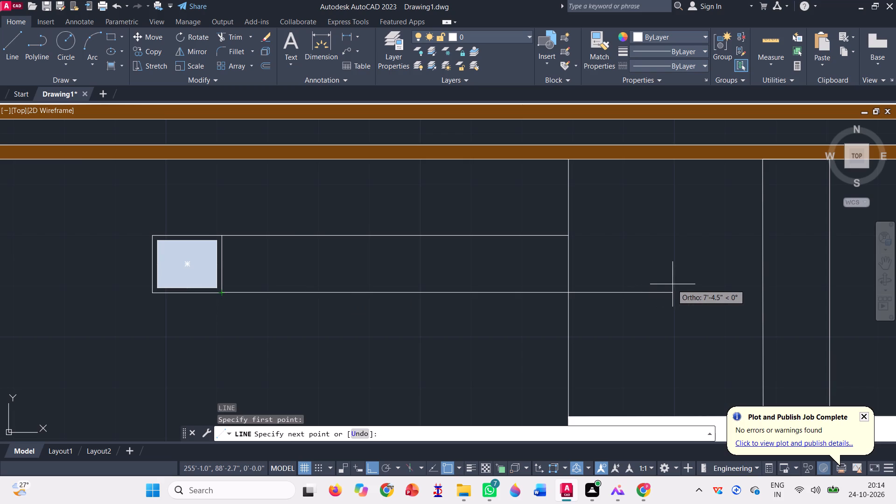
{"action": "left_click", "coordinate": [569, 292]}
{"action": "key", "text": "space"}
Fill the ground-floor wall and the strip beside the small window with the 247,242,129 to 248,246,176 gradient.
{"action": "scroll", "coordinate": [497, 296], "scroll_direction": "down", "scroll_amount": 1}
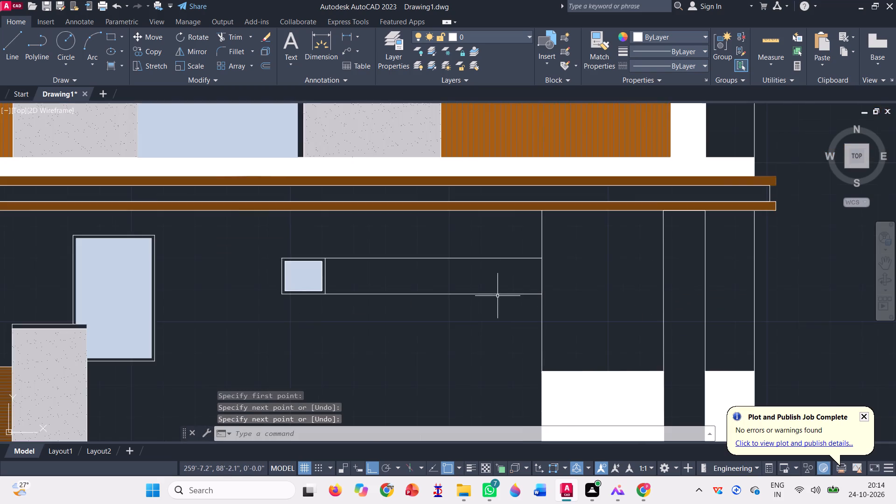
{"action": "scroll", "coordinate": [496, 282], "scroll_direction": "down", "scroll_amount": 2}
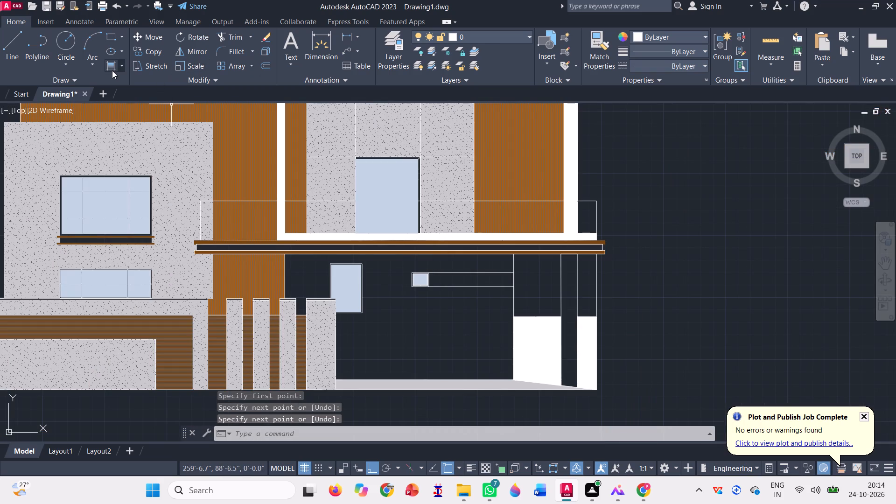
{"action": "left_click", "coordinate": [111, 70]}
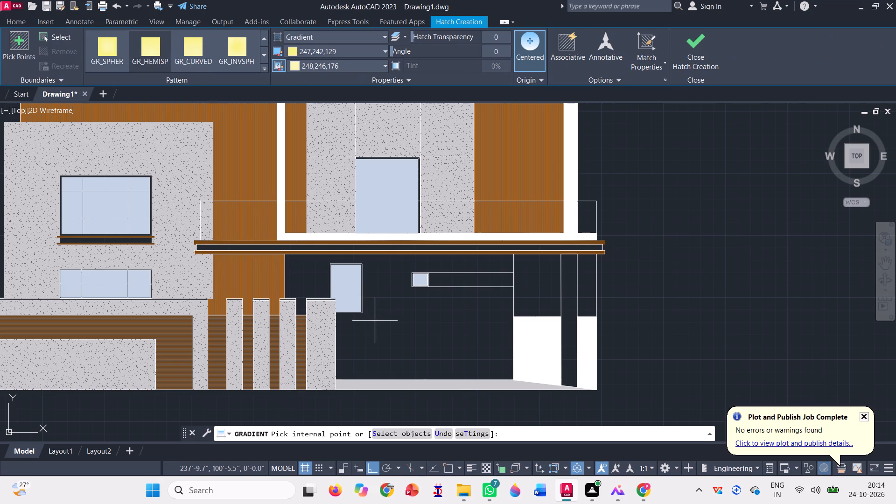
{"action": "left_click", "coordinate": [375, 321]}
{"action": "scroll", "coordinate": [464, 273], "scroll_direction": "up", "scroll_amount": 2}
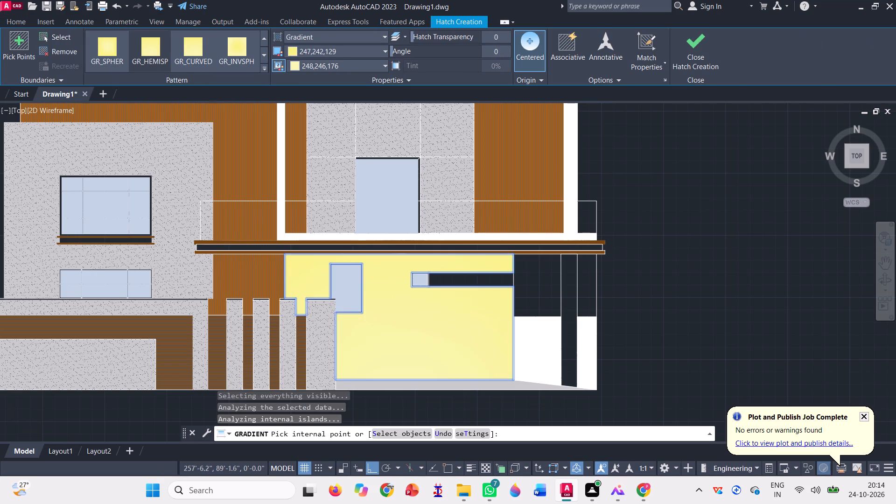
{"action": "scroll", "coordinate": [464, 273], "scroll_direction": "up", "scroll_amount": 2}
{"action": "left_click", "coordinate": [451, 291]}
Fill the slim column beside the ground-floor opening with the same 247,242,129 to 248,246,176 gradient.
{"action": "scroll", "coordinate": [212, 275], "scroll_direction": "down", "scroll_amount": 2}
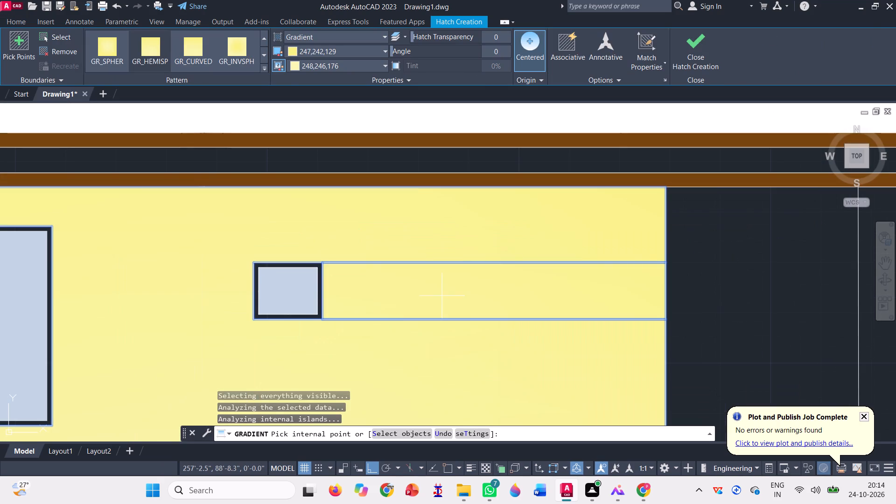
{"action": "scroll", "coordinate": [212, 275], "scroll_direction": "down", "scroll_amount": 4}
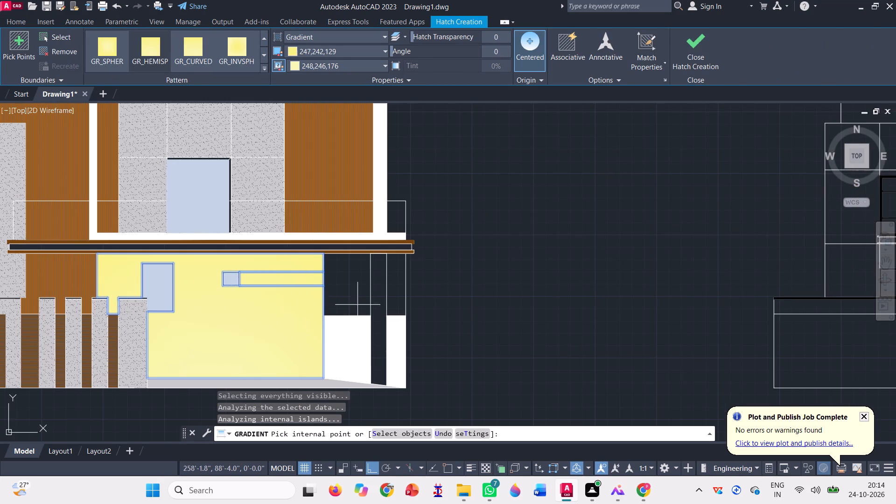
{"action": "scroll", "coordinate": [379, 304], "scroll_direction": "up", "scroll_amount": 3}
{"action": "left_click", "coordinate": [379, 303]}
{"action": "scroll", "coordinate": [379, 303], "scroll_direction": "down", "scroll_amount": 4}
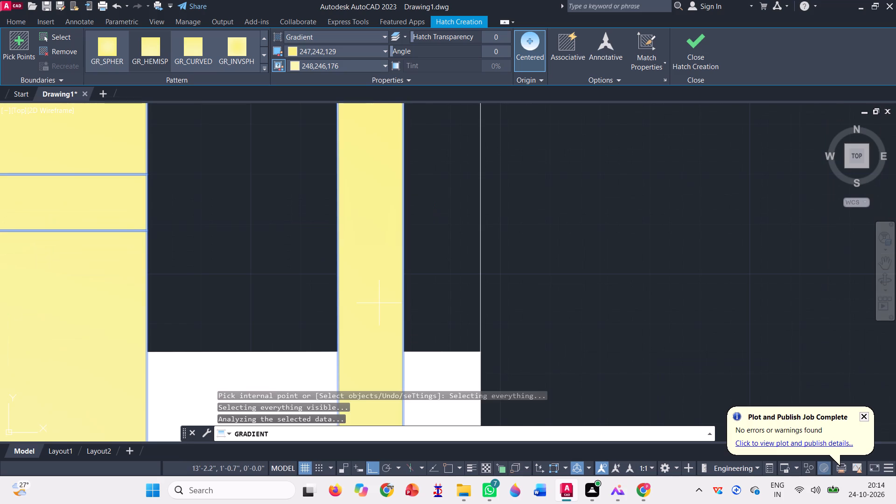
{"action": "scroll", "coordinate": [390, 295], "scroll_direction": "down", "scroll_amount": 3}
{"action": "scroll", "coordinate": [427, 280], "scroll_direction": "down", "scroll_amount": 2}
{"action": "left_click", "coordinate": [693, 53]}
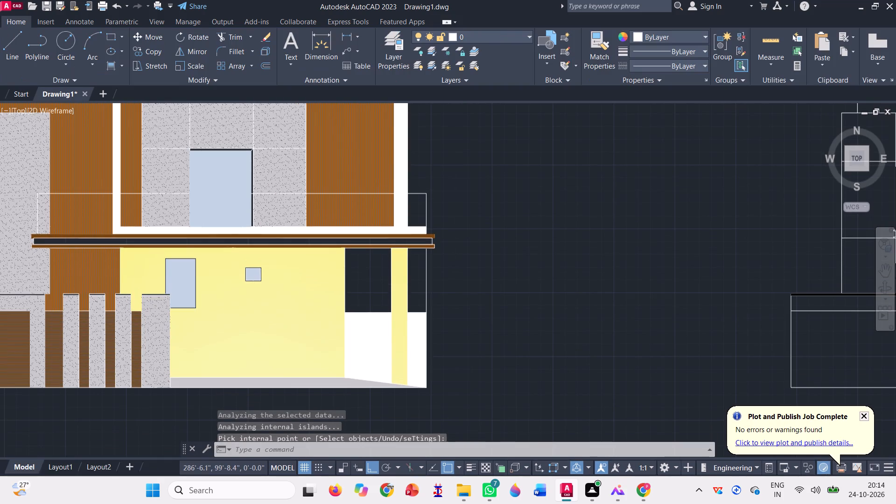
Hatch the ground-floor wall, the strip beside the small window and the slim column with the AR-SAND pattern in DIC 239.
{"action": "scroll", "coordinate": [453, 237], "scroll_direction": "down", "scroll_amount": 1}
{"action": "left_click", "coordinate": [120, 64]}
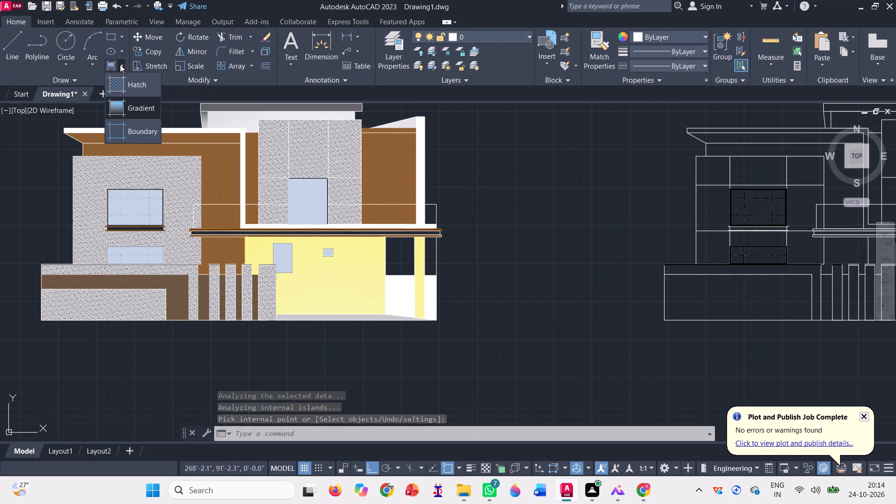
{"action": "left_click", "coordinate": [133, 89]}
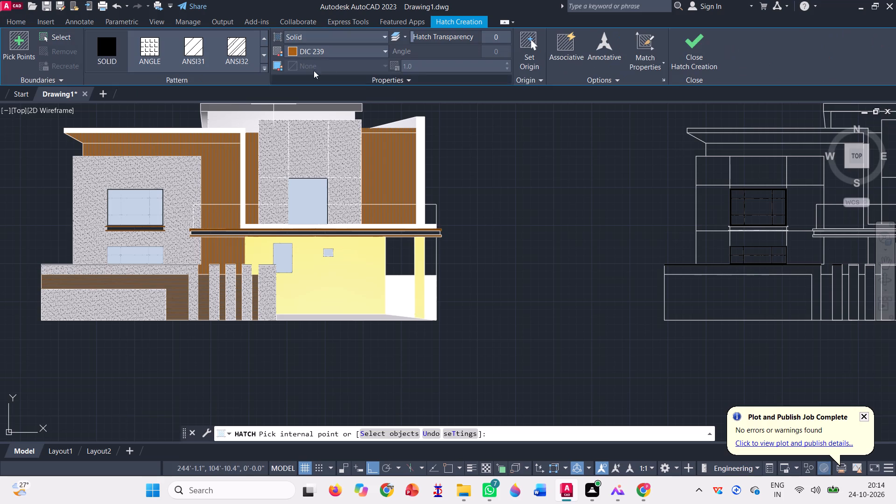
{"action": "left_click", "coordinate": [263, 69]}
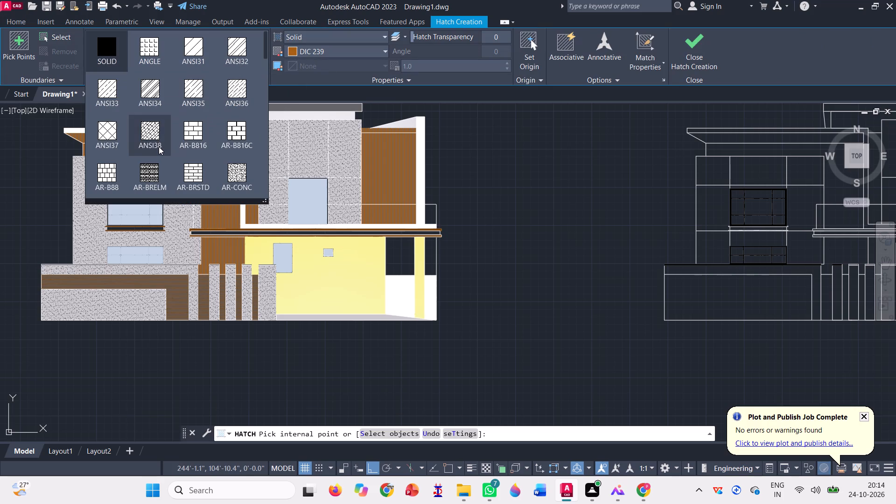
{"action": "scroll", "coordinate": [159, 147], "scroll_direction": "down", "scroll_amount": 2}
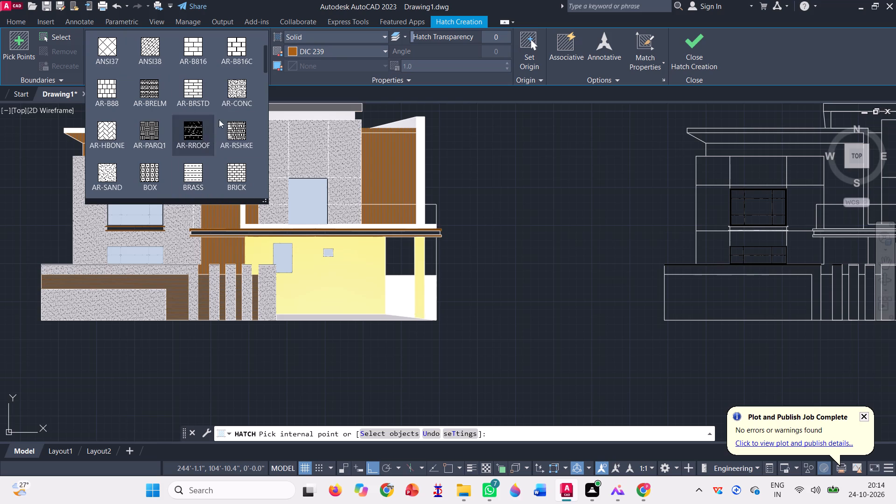
{"action": "left_click", "coordinate": [107, 171]}
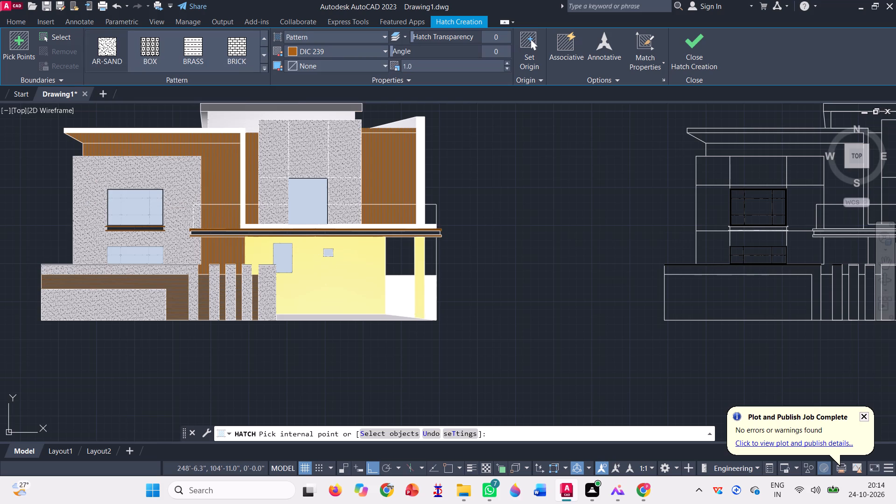
{"action": "scroll", "coordinate": [313, 272], "scroll_direction": "up", "scroll_amount": 3}
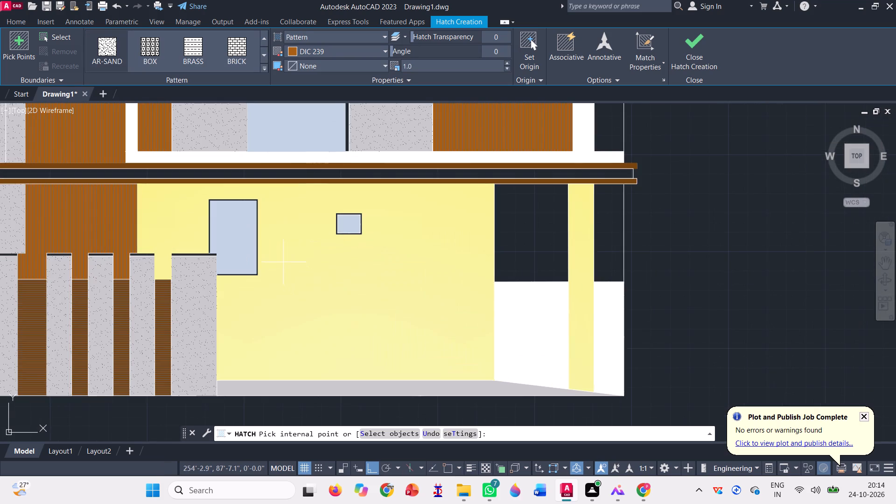
{"action": "left_click", "coordinate": [283, 262]}
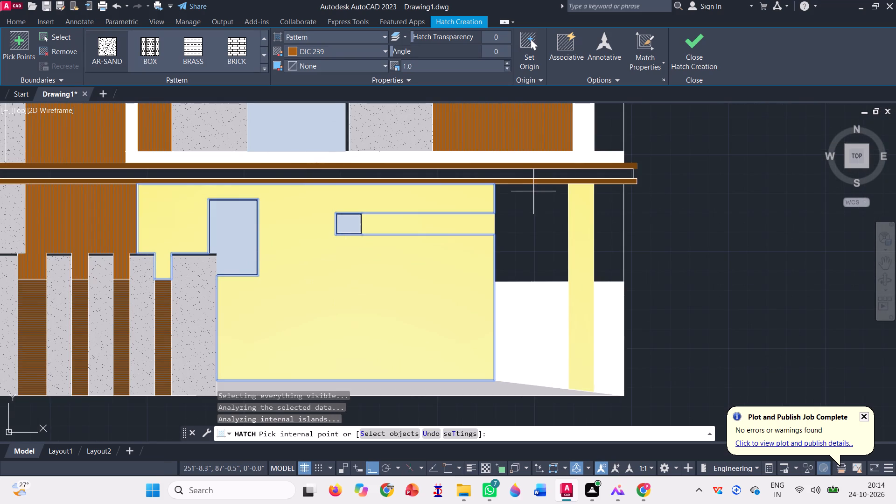
{"action": "scroll", "coordinate": [469, 210], "scroll_direction": "up", "scroll_amount": 3}
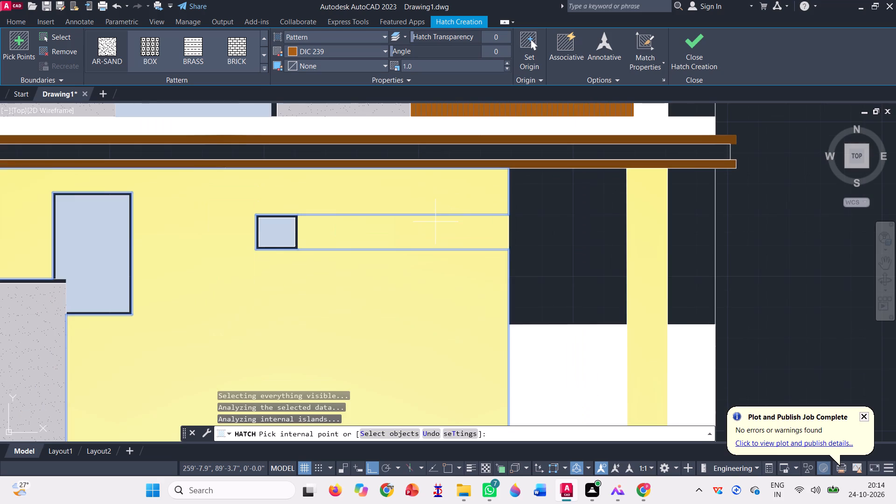
{"action": "left_click", "coordinate": [435, 222]}
{"action": "scroll", "coordinate": [271, 243], "scroll_direction": "down", "scroll_amount": 3}
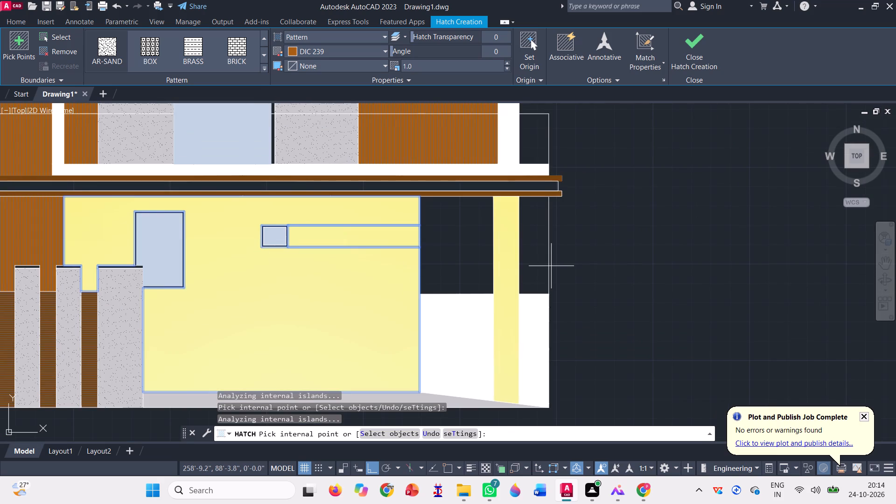
{"action": "left_click", "coordinate": [505, 258]}
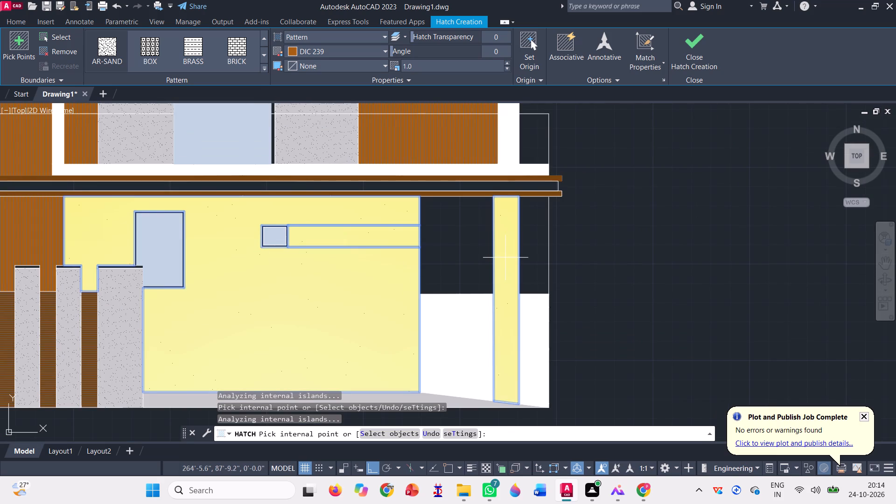
Try AR-SAND hatch scales of 0.25 and 0.1, set the scale to 0.025 and finish the hatch.
{"action": "left_click", "coordinate": [454, 66]}
{"action": "type", "text": "0.25"}
{"action": "key", "text": "Return"}
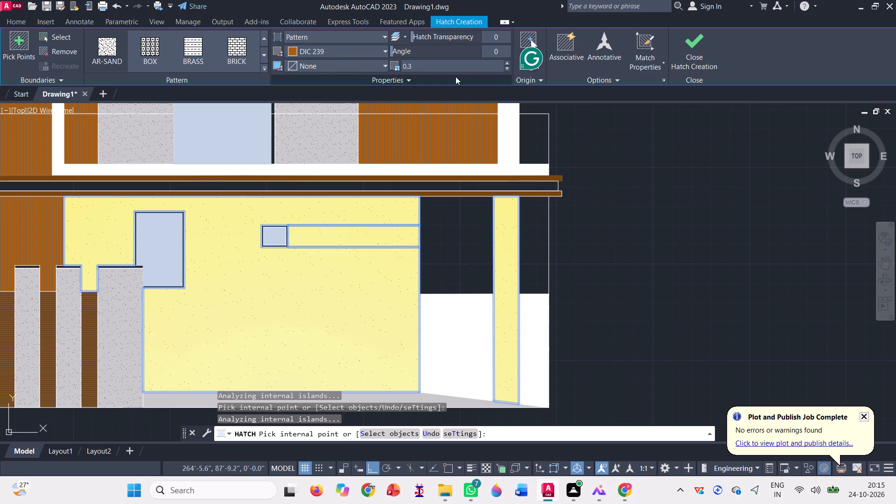
{"action": "left_click", "coordinate": [464, 70]}
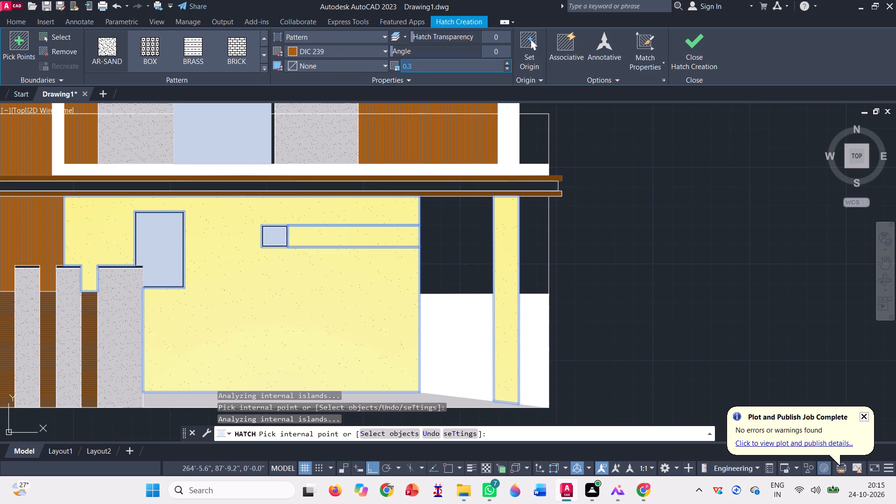
{"action": "key", "text": "BackSpace"}
{"action": "type", "text": "0."}
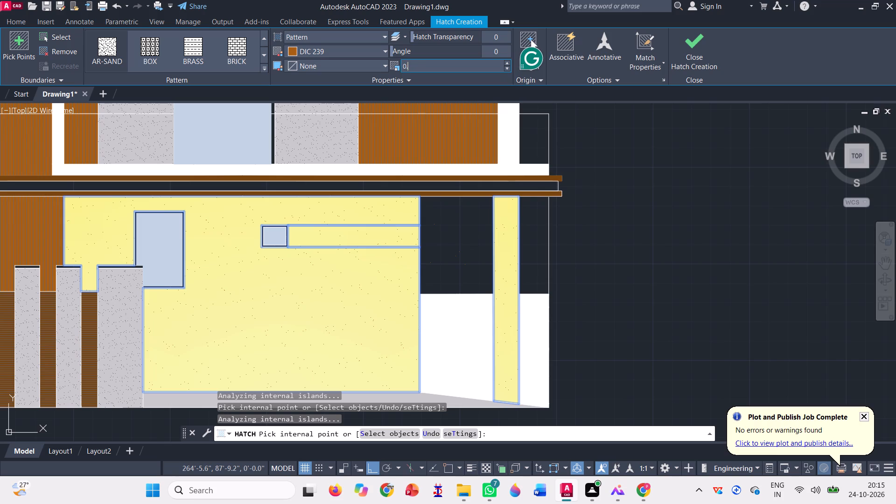
{"action": "key", "text": "1"}
{"action": "key", "text": "Return"}
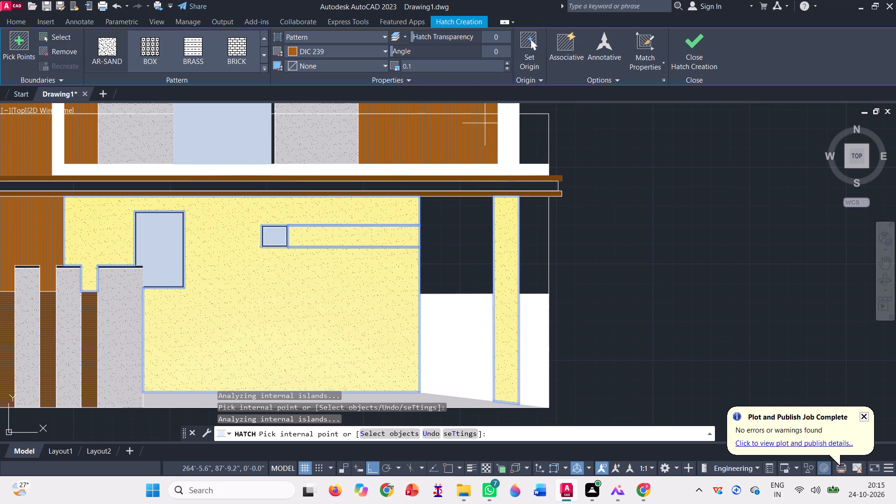
{"action": "left_click", "coordinate": [476, 66]}
{"action": "type", "text": "0."}
{"action": "key", "text": "0"}
{"action": "type", "text": "25"}
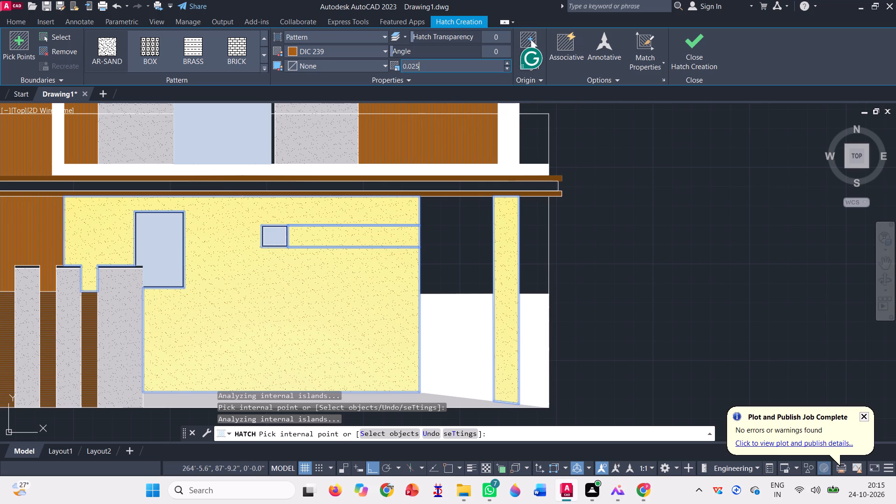
{"action": "key", "text": "Return"}
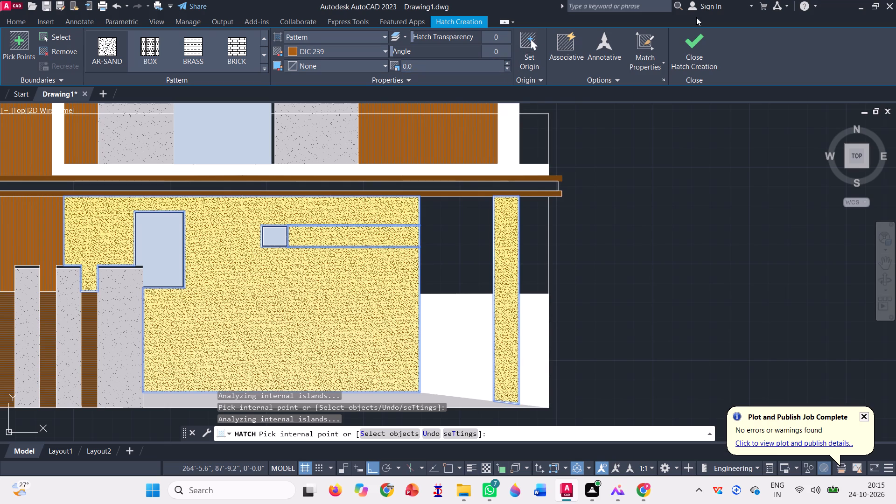
{"action": "left_click", "coordinate": [702, 49]}
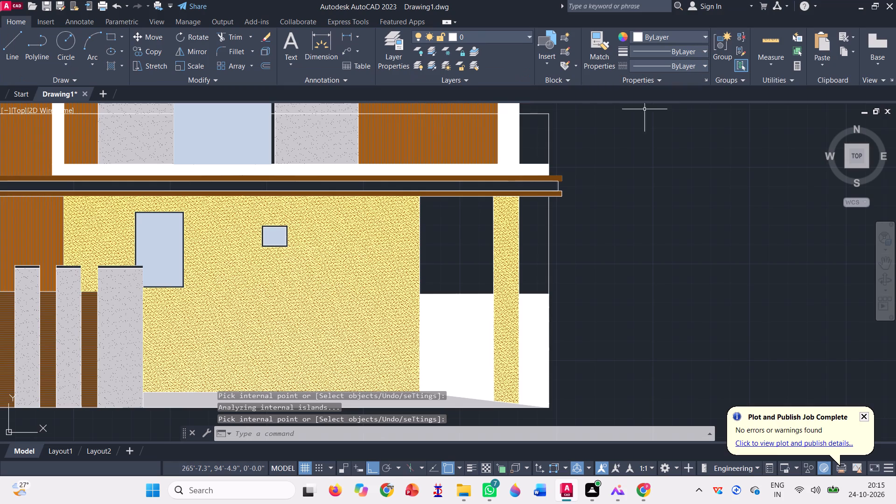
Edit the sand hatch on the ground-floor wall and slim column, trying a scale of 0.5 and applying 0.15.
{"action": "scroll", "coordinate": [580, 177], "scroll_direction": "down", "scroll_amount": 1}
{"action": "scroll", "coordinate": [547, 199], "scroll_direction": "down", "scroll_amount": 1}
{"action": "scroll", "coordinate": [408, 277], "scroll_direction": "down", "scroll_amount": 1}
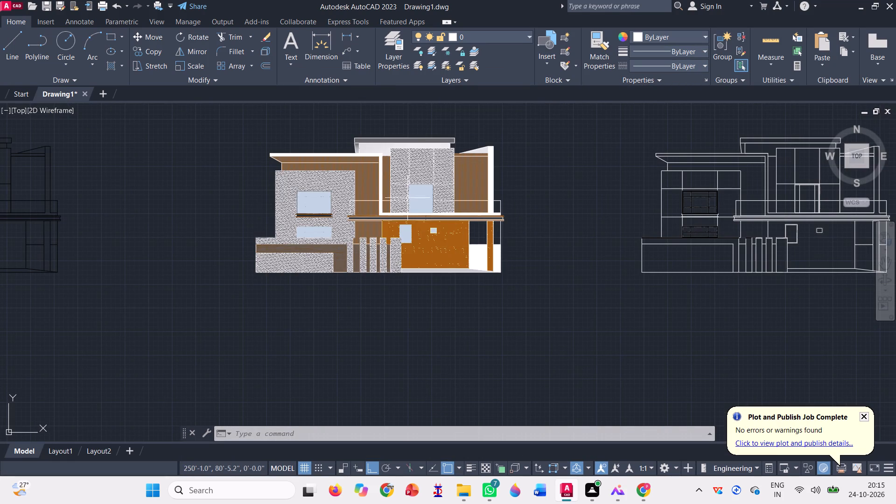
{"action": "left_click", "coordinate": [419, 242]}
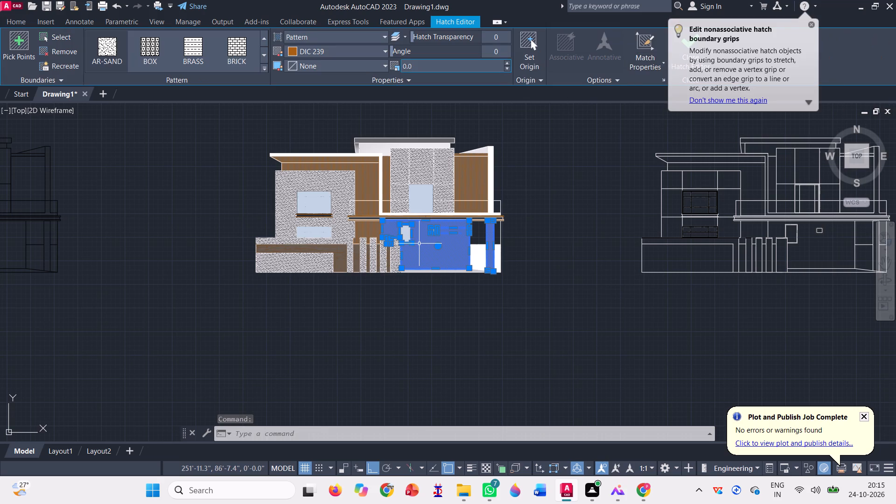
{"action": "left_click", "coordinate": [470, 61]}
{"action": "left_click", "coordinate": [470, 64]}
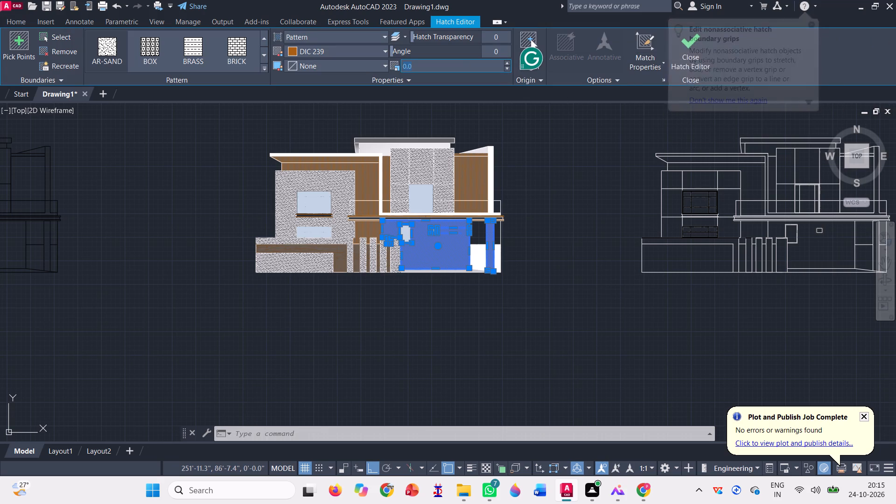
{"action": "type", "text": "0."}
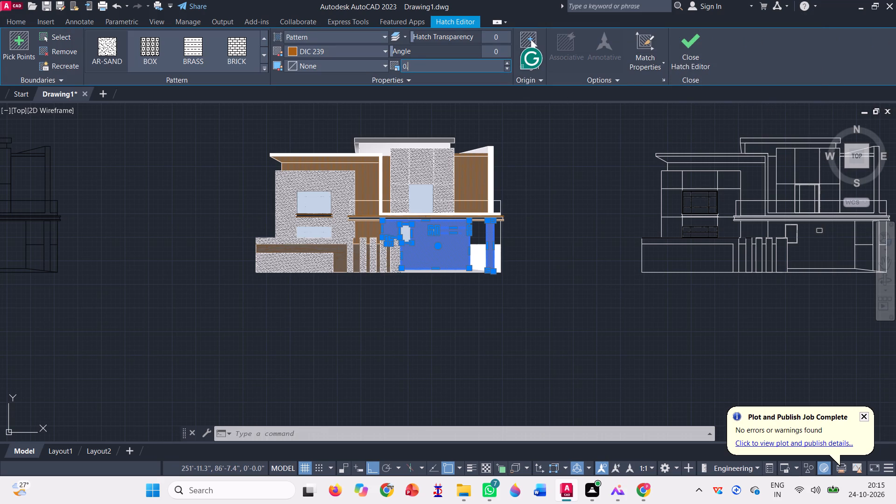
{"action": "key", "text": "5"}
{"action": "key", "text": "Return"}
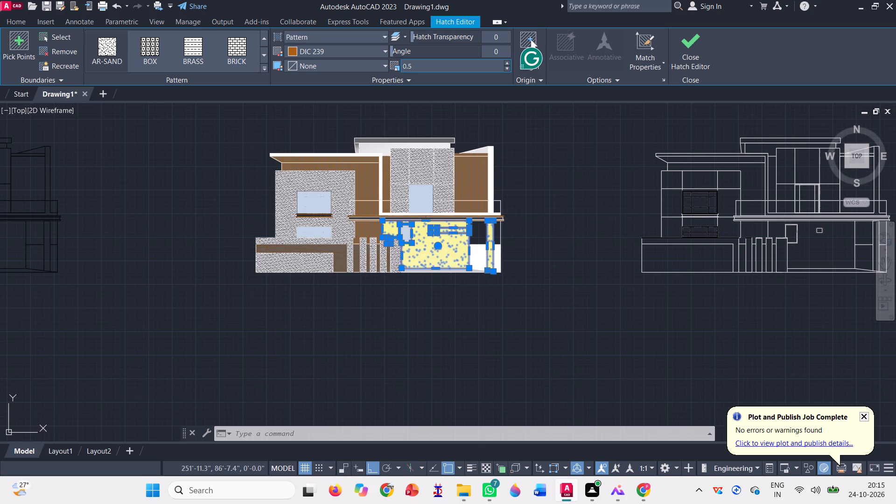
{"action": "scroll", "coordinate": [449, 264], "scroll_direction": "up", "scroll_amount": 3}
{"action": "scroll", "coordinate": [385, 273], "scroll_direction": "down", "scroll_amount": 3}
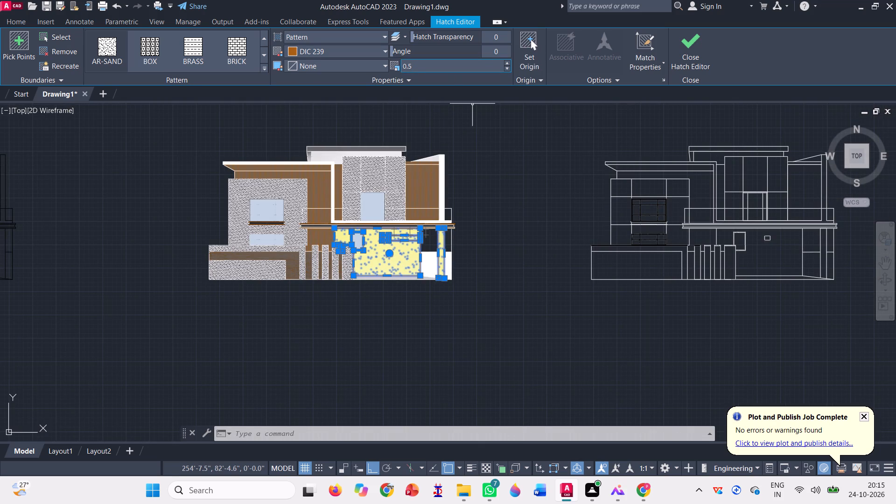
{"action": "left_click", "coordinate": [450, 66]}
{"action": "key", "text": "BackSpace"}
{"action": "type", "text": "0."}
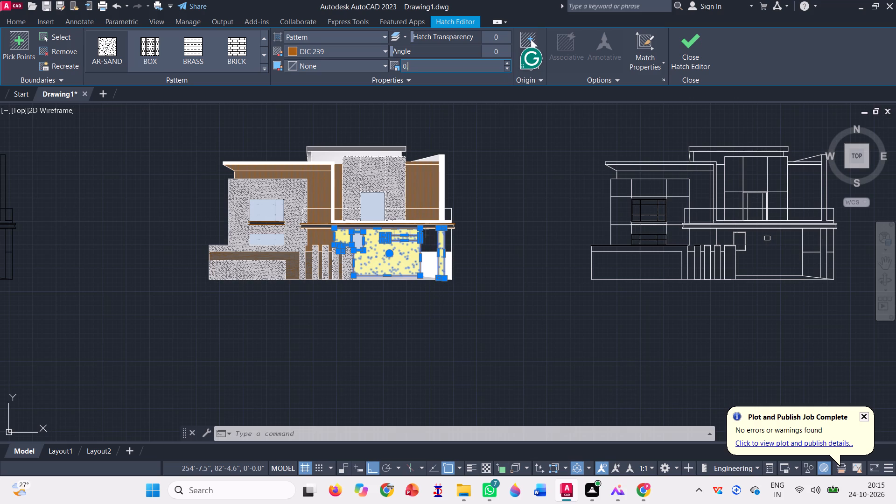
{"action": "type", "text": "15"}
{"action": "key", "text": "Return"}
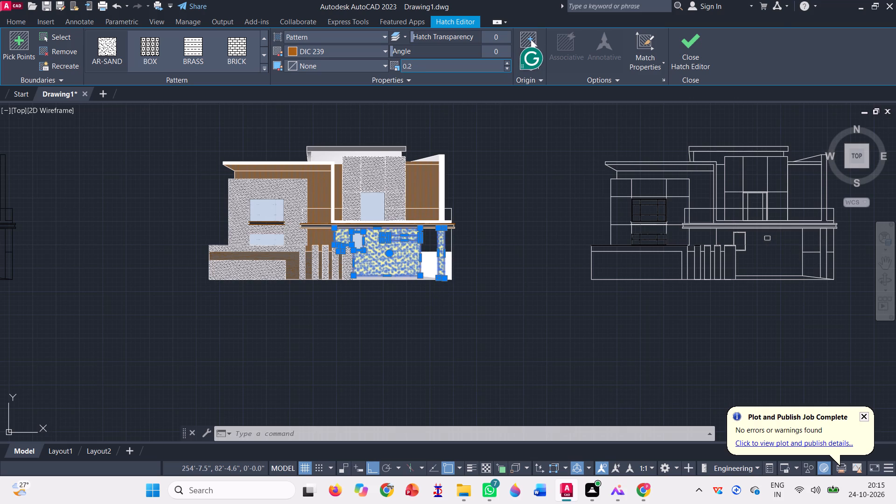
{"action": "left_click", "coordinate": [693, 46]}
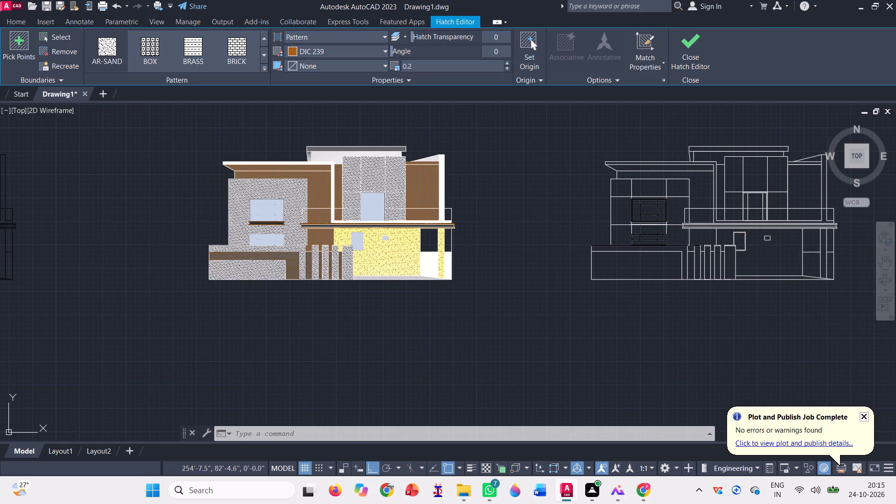
Set the scale of the ground-floor wall and slim column's sand hatch to 0.3 and finish editing.
{"action": "scroll", "coordinate": [335, 309], "scroll_direction": "up", "scroll_amount": 3}
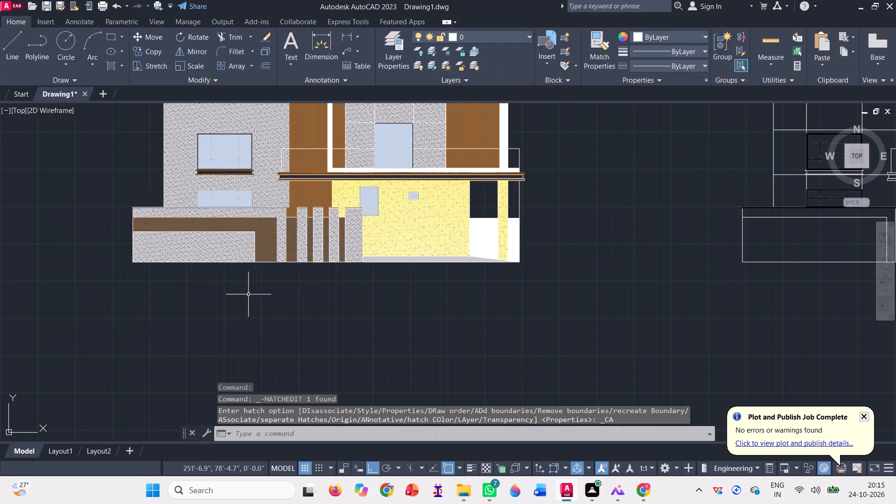
{"action": "scroll", "coordinate": [341, 295], "scroll_direction": "down", "scroll_amount": 1}
{"action": "left_click", "coordinate": [371, 249]}
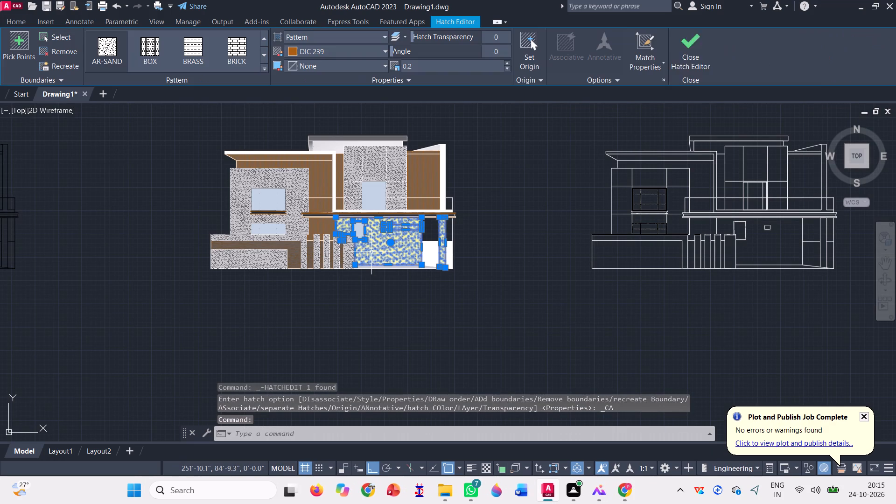
{"action": "left_click", "coordinate": [463, 66]}
{"action": "type", "text": "0.3"}
{"action": "key", "text": "Return"}
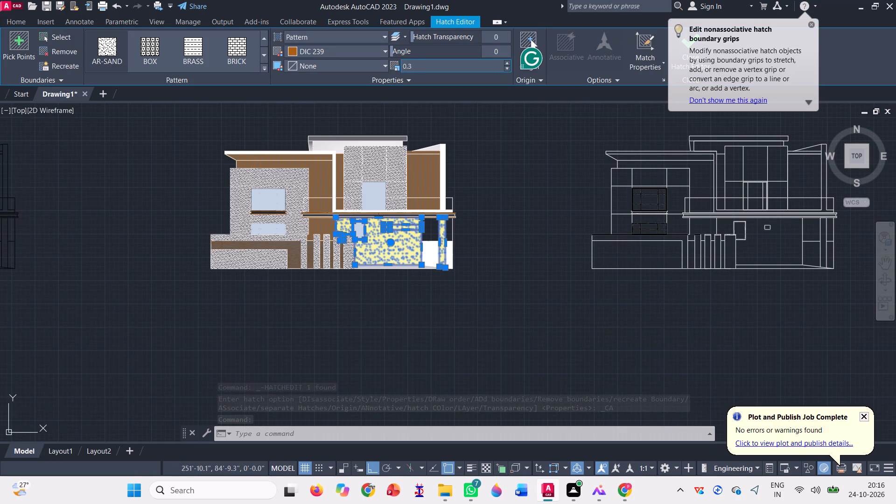
{"action": "left_click", "coordinate": [813, 23]}
{"action": "left_click", "coordinate": [687, 59]}
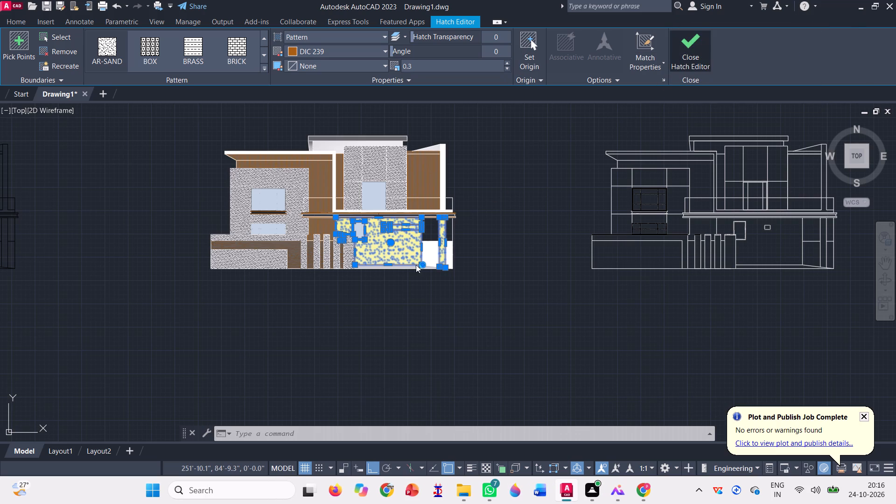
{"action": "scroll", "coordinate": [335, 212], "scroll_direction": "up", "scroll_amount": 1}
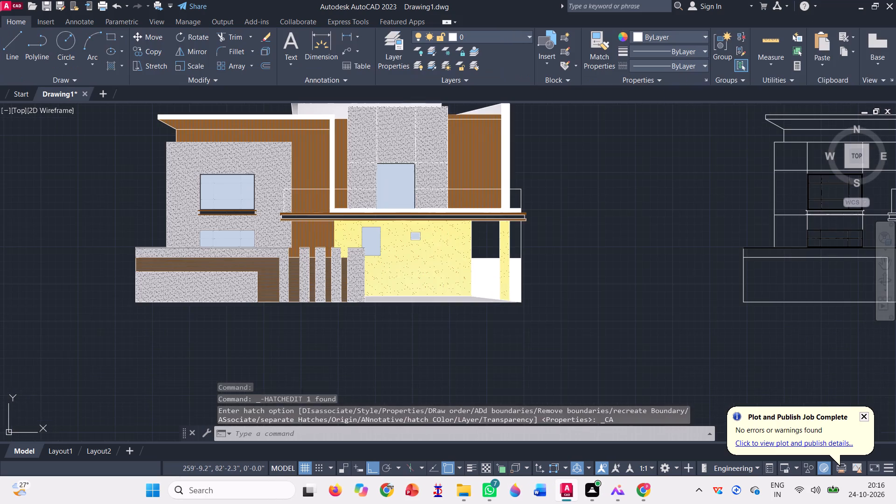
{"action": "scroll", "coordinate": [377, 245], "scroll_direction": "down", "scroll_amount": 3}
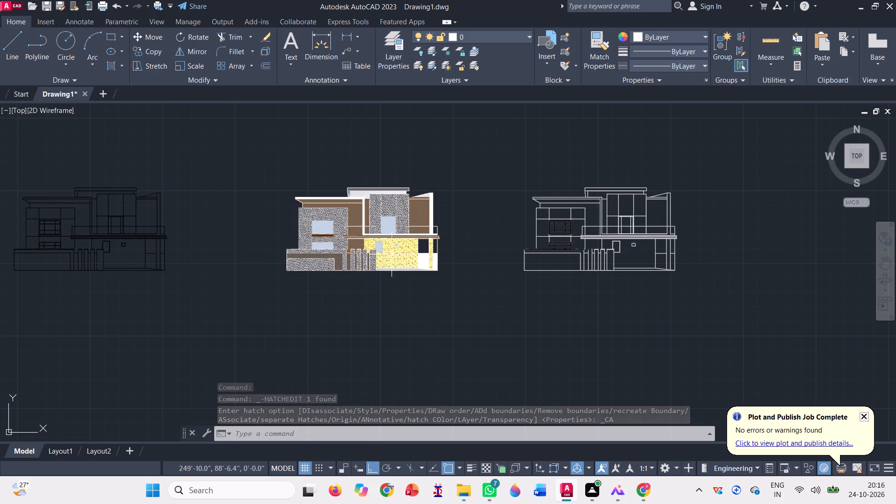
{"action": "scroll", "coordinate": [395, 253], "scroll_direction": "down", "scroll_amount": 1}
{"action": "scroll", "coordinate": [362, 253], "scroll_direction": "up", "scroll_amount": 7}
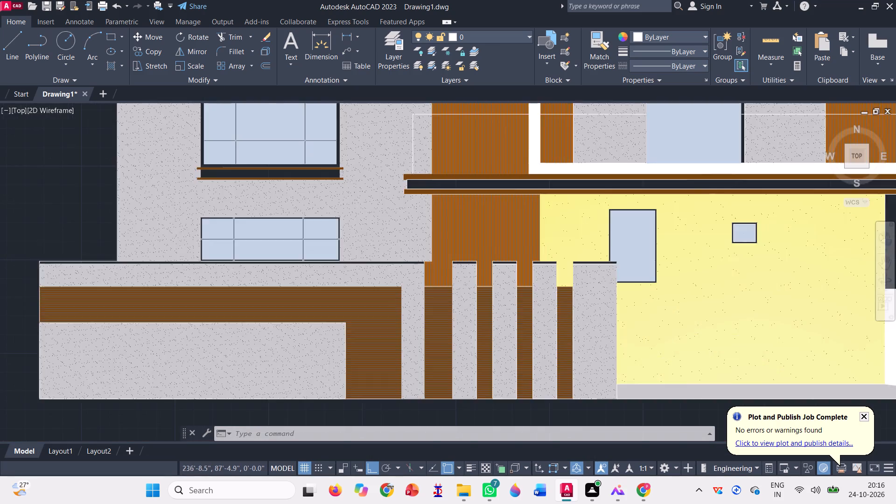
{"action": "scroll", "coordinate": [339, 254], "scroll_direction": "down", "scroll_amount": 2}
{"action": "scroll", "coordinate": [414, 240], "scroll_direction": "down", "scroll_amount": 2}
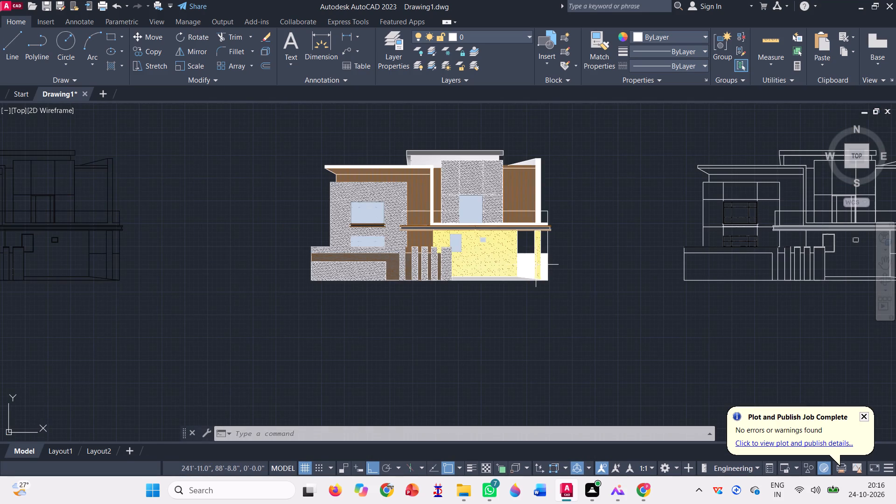
Fill the narrow band below the upper window of the uncoloured white-line elevation with the SOLID pattern in black 0,0,0.
{"action": "scroll", "coordinate": [536, 265], "scroll_direction": "down", "scroll_amount": 1}
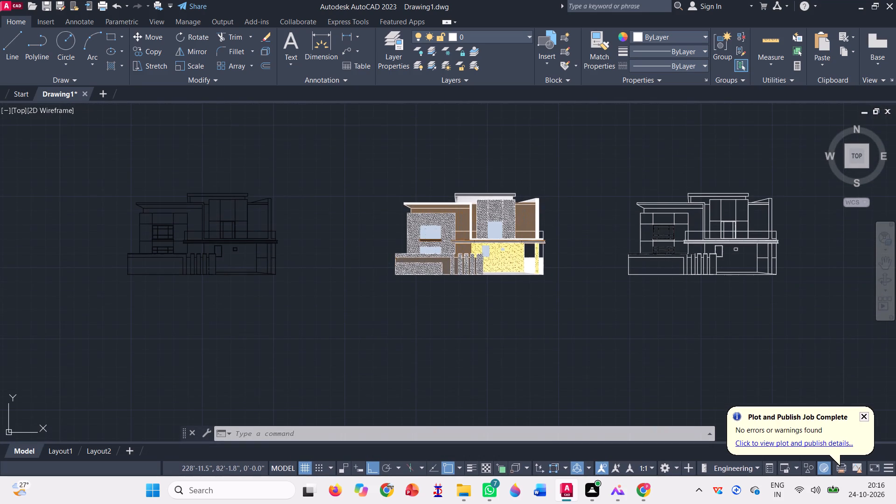
{"action": "left_click", "coordinate": [122, 64]}
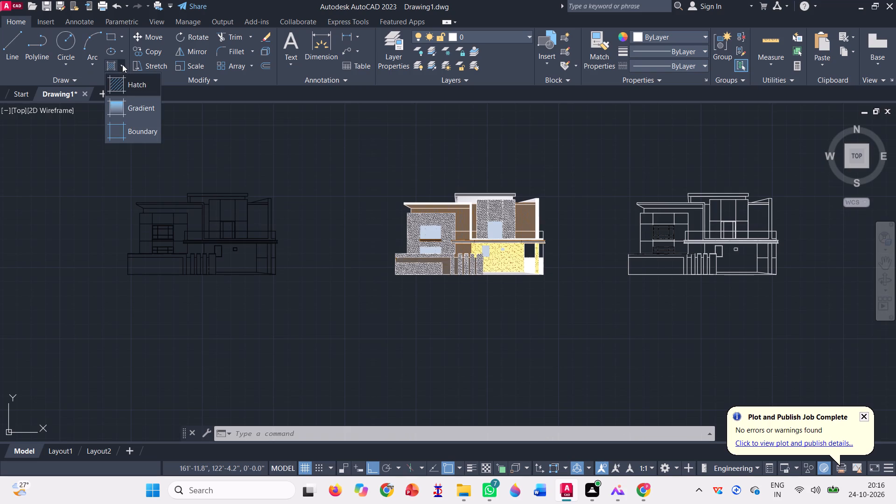
{"action": "left_click", "coordinate": [129, 105]}
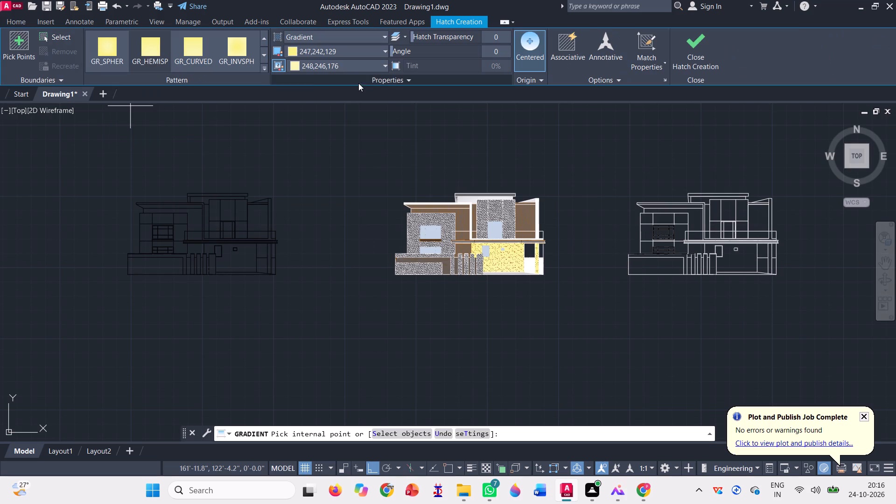
{"action": "left_click", "coordinate": [265, 41]}
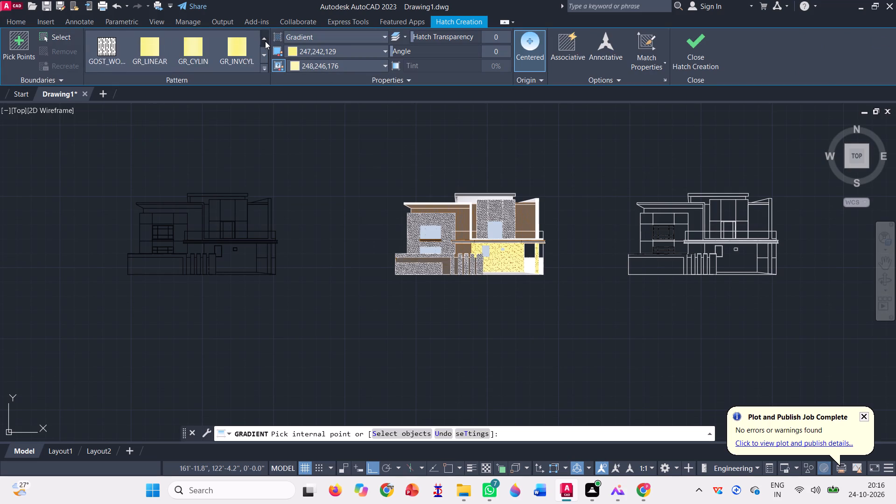
{"action": "scroll", "coordinate": [265, 41], "scroll_direction": "up", "scroll_amount": 11}
{"action": "scroll", "coordinate": [107, 47], "scroll_direction": "up", "scroll_amount": 1}
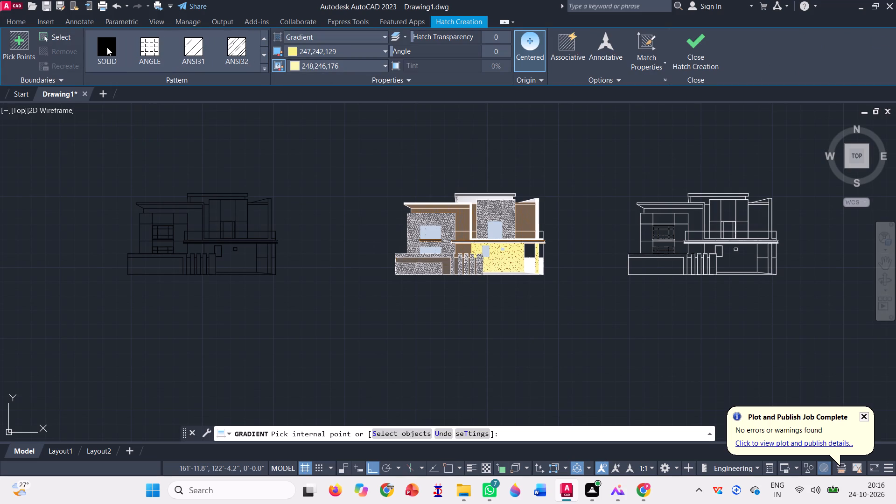
{"action": "left_click", "coordinate": [107, 46]}
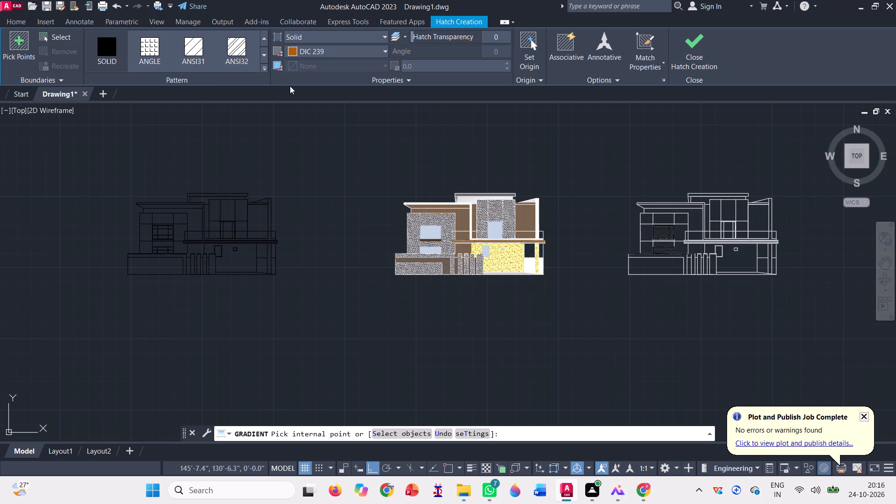
{"action": "scroll", "coordinate": [341, 47], "scroll_direction": "up", "scroll_amount": 1}
{"action": "left_click", "coordinate": [341, 47]}
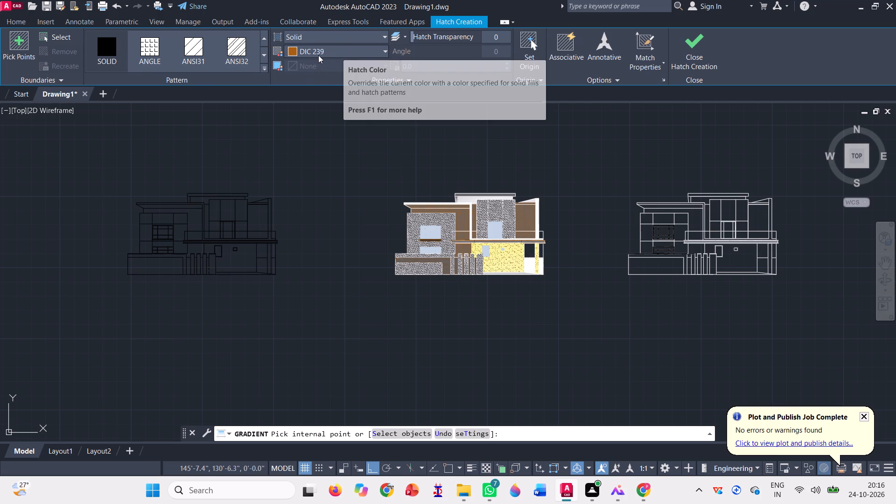
{"action": "left_click", "coordinate": [318, 54]}
{"action": "left_click", "coordinate": [300, 51]}
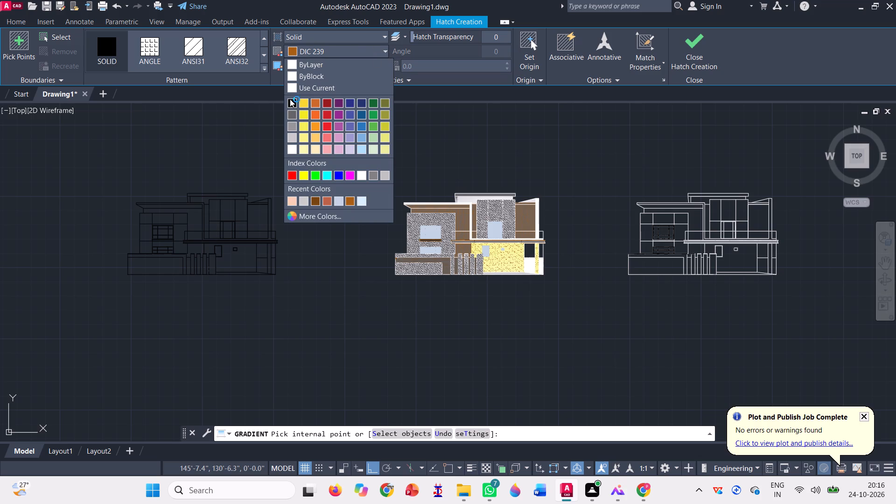
{"action": "left_click", "coordinate": [289, 101]}
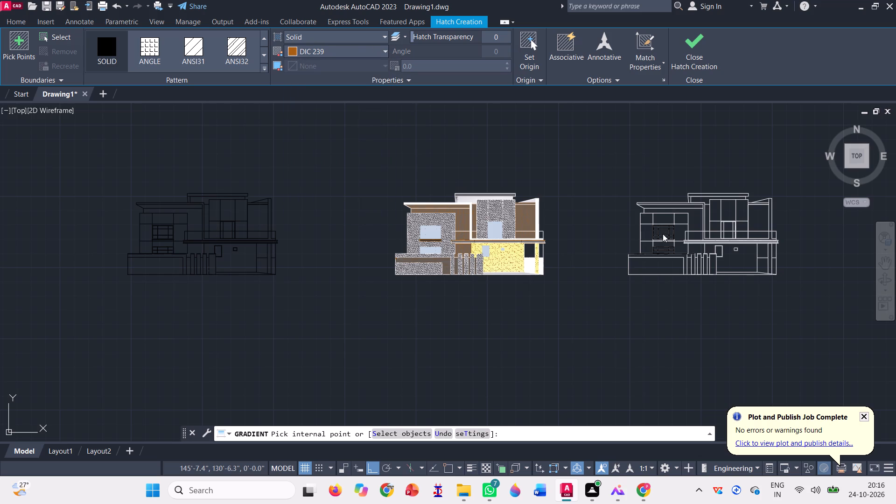
{"action": "scroll", "coordinate": [663, 234], "scroll_direction": "up", "scroll_amount": 3}
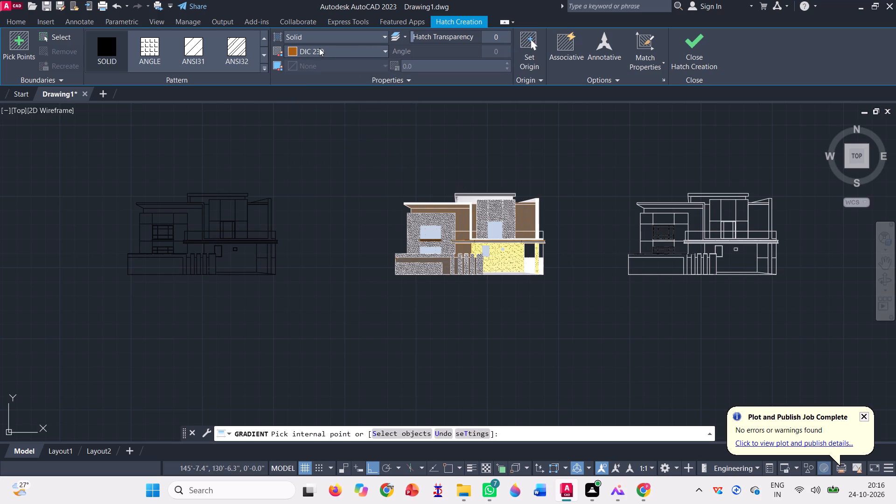
{"action": "left_click", "coordinate": [321, 48]}
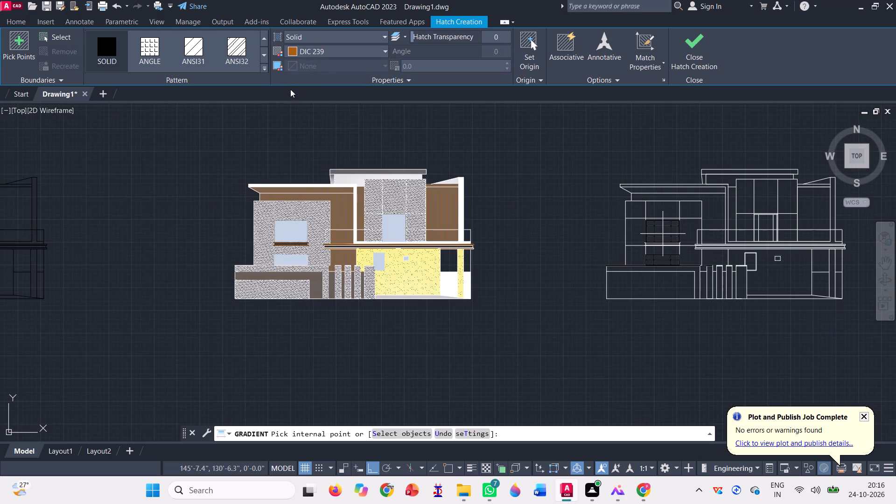
{"action": "left_click", "coordinate": [296, 52]}
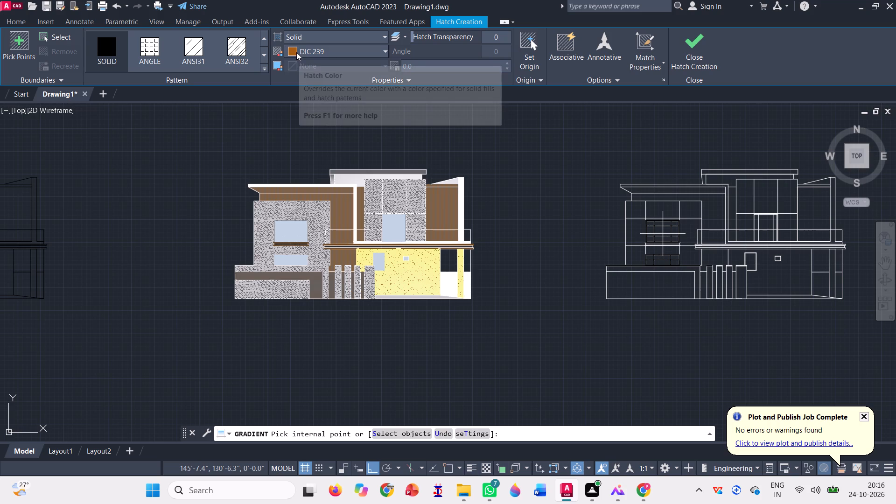
{"action": "left_click", "coordinate": [382, 52]}
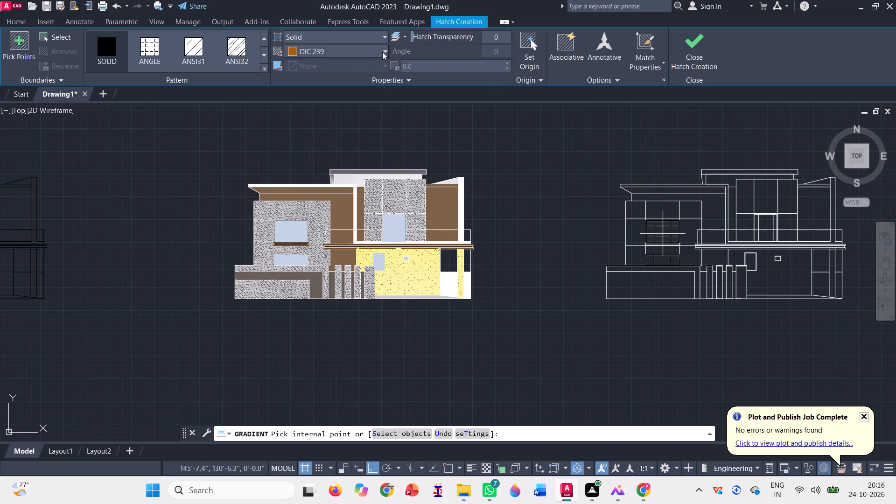
{"action": "left_click", "coordinate": [387, 49]}
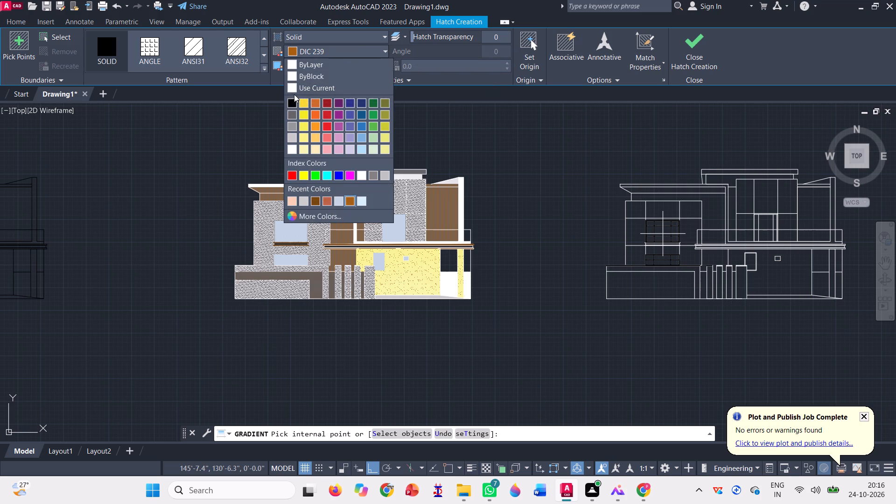
{"action": "left_click", "coordinate": [294, 100]}
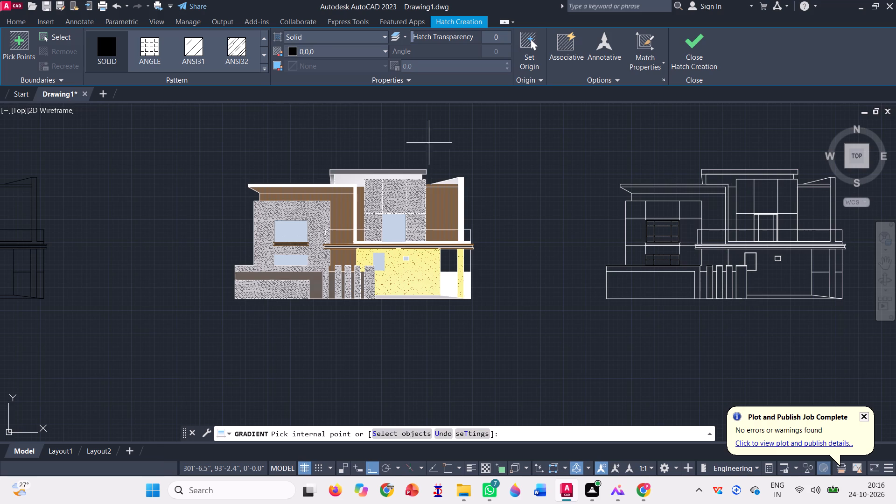
{"action": "scroll", "coordinate": [712, 236], "scroll_direction": "up", "scroll_amount": 3}
{"action": "scroll", "coordinate": [598, 266], "scroll_direction": "up", "scroll_amount": 4}
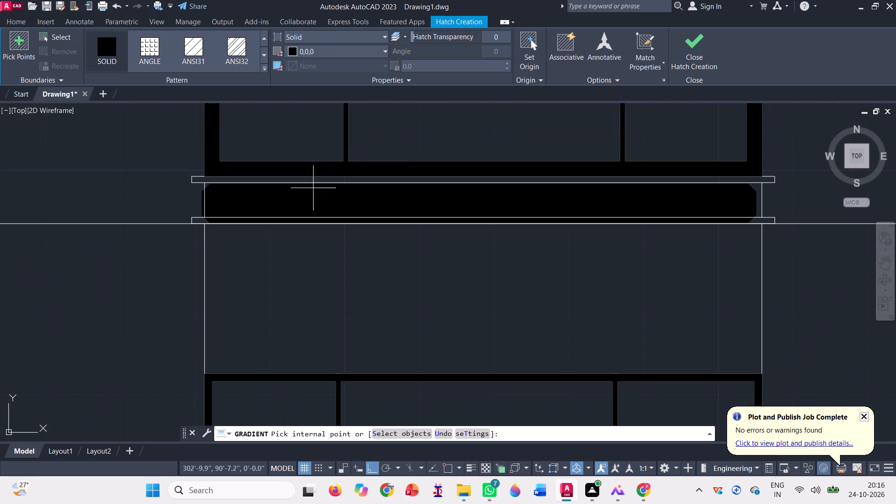
{"action": "left_click", "coordinate": [311, 189]}
{"action": "scroll", "coordinate": [414, 200], "scroll_direction": "down", "scroll_amount": 8}
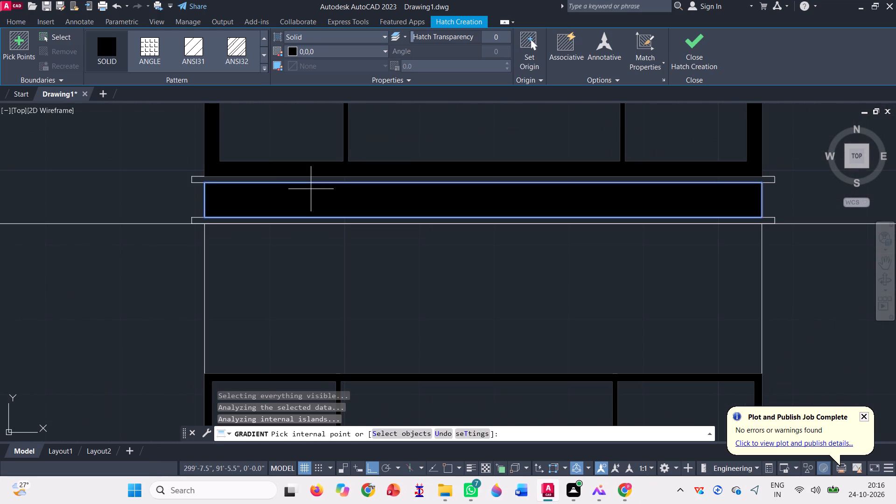
{"action": "scroll", "coordinate": [414, 200], "scroll_direction": "down", "scroll_amount": 2}
{"action": "scroll", "coordinate": [431, 250], "scroll_direction": "down", "scroll_amount": 1}
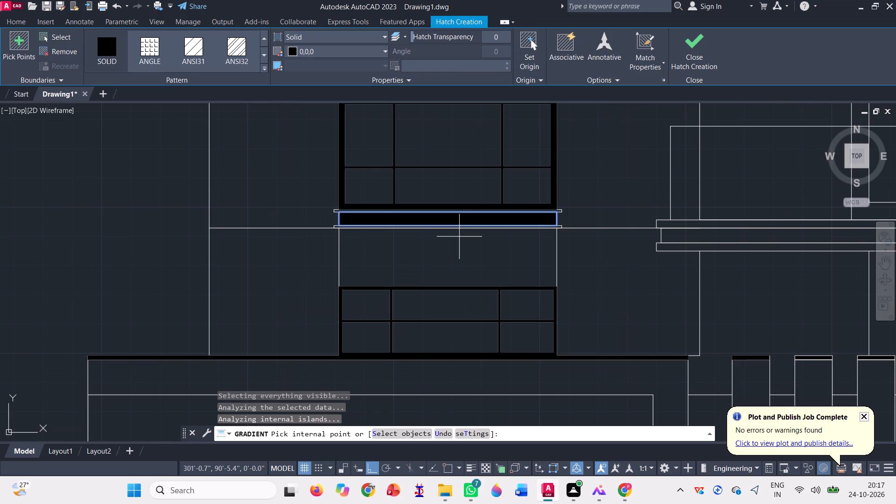
Add the long slab-edge band above the ground floor of the same elevation to the black solid fill and finish the hatch.
{"action": "scroll", "coordinate": [458, 235], "scroll_direction": "down", "scroll_amount": 4}
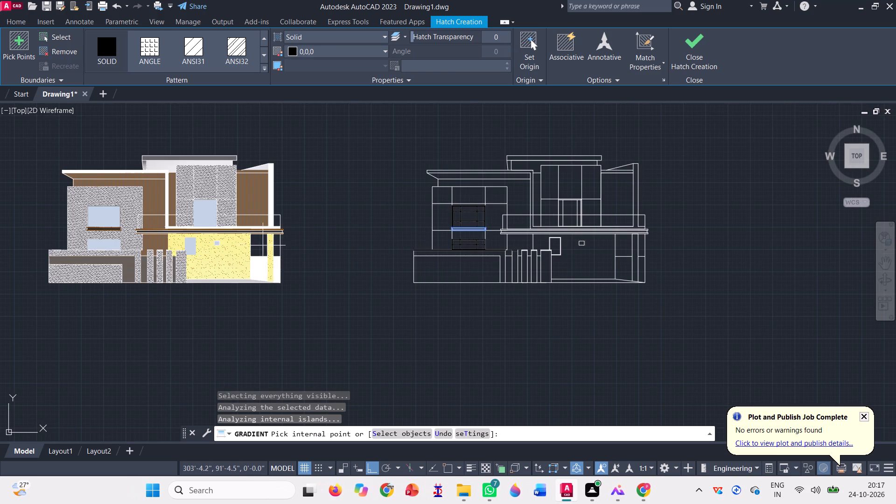
{"action": "scroll", "coordinate": [578, 232], "scroll_direction": "up", "scroll_amount": 3}
{"action": "scroll", "coordinate": [533, 230], "scroll_direction": "up", "scroll_amount": 2}
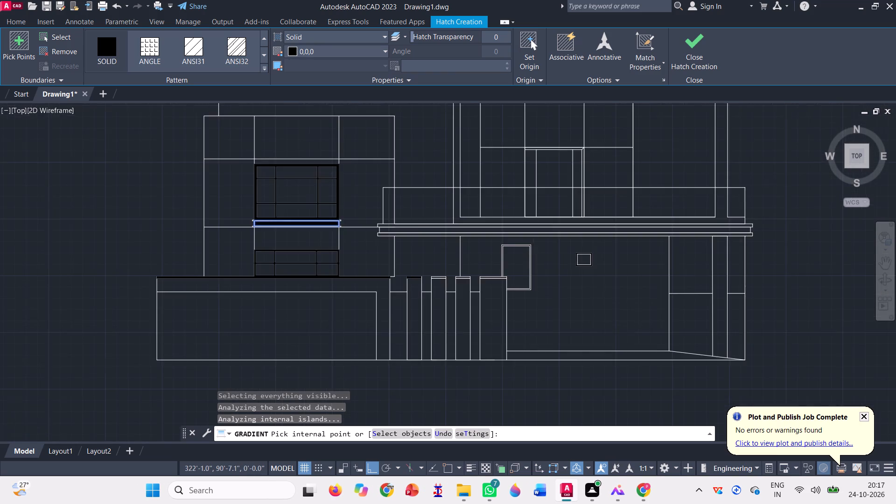
{"action": "scroll", "coordinate": [532, 229], "scroll_direction": "up", "scroll_amount": 2}
{"action": "left_click", "coordinate": [495, 231]}
{"action": "scroll", "coordinate": [470, 237], "scroll_direction": "down", "scroll_amount": 11}
{"action": "scroll", "coordinate": [93, 0], "scroll_direction": "down", "scroll_amount": 2}
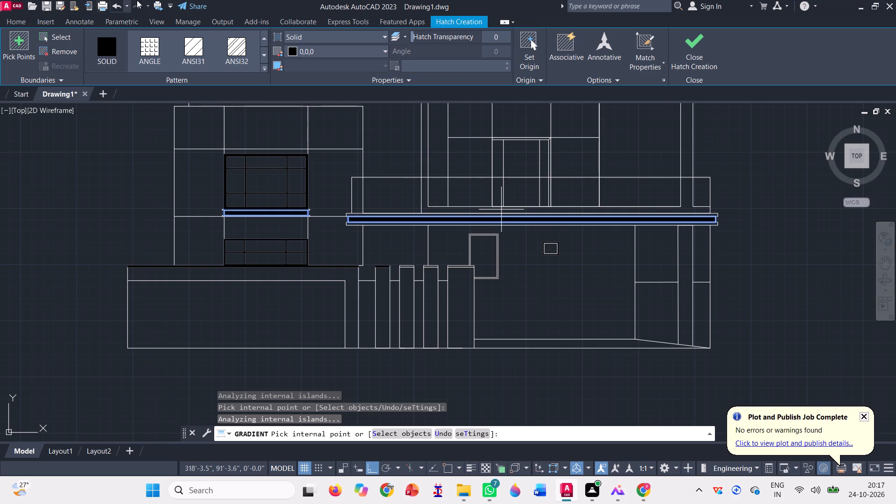
{"action": "scroll", "coordinate": [472, 223], "scroll_direction": "down", "scroll_amount": 3}
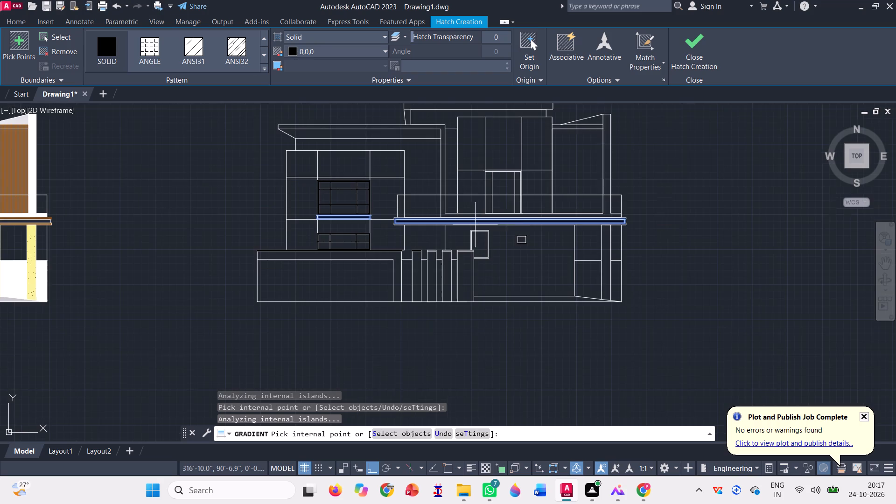
{"action": "scroll", "coordinate": [517, 212], "scroll_direction": "down", "scroll_amount": 1}
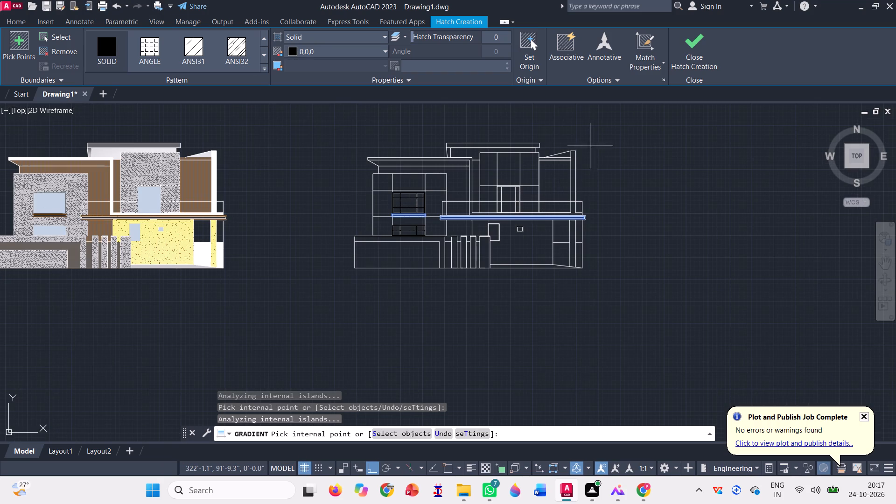
{"action": "left_click", "coordinate": [695, 56]}
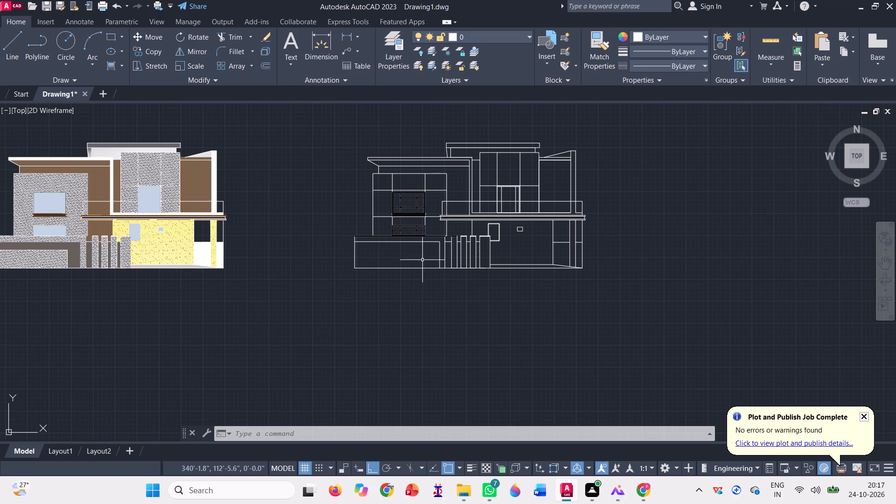
Copy the black solid fills of the window frames and slab bands from the white-line elevation onto the coloured elevation, aligned at the lower-right ground corner.
{"action": "scroll", "coordinate": [416, 189], "scroll_direction": "up", "scroll_amount": 4}
{"action": "scroll", "coordinate": [380, 203], "scroll_direction": "up", "scroll_amount": 4}
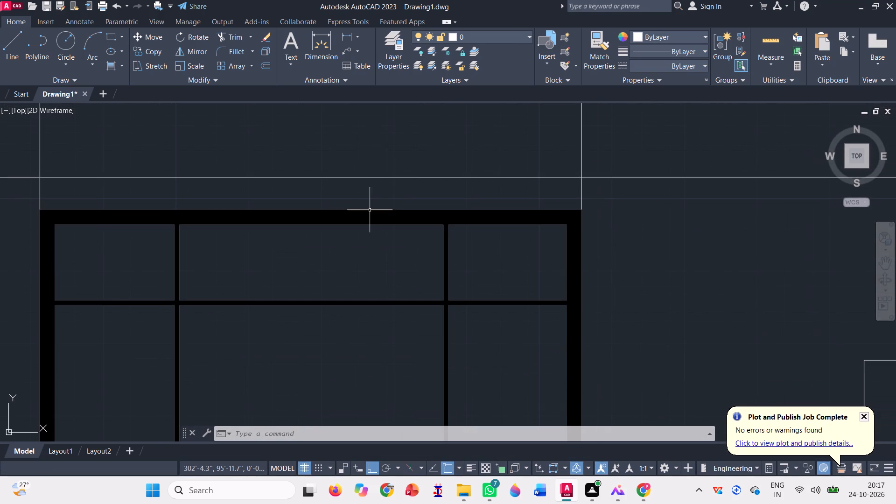
{"action": "left_click", "coordinate": [365, 217]}
{"action": "scroll", "coordinate": [319, 213], "scroll_direction": "down", "scroll_amount": 8}
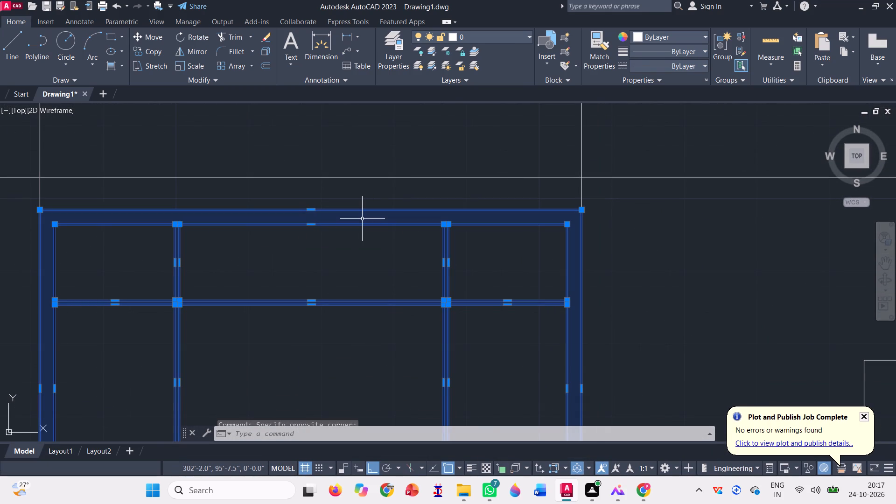
{"action": "scroll", "coordinate": [333, 190], "scroll_direction": "down", "scroll_amount": 6}
{"action": "scroll", "coordinate": [349, 273], "scroll_direction": "up", "scroll_amount": 2}
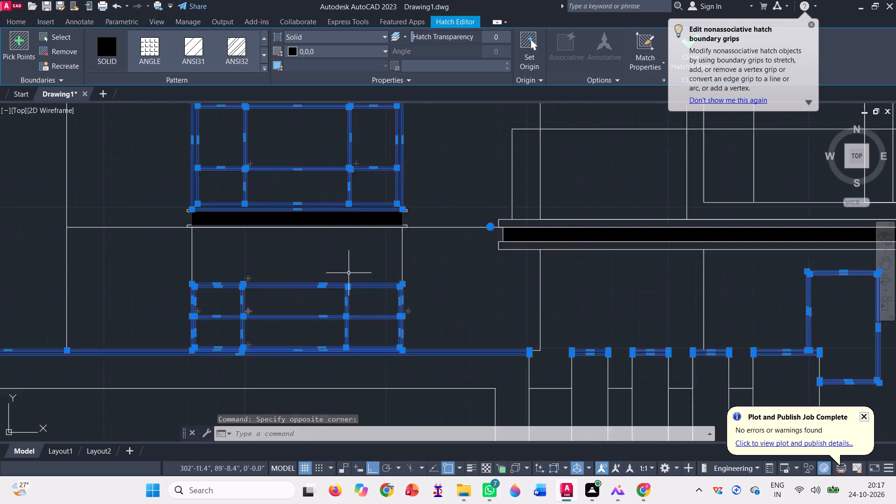
{"action": "scroll", "coordinate": [349, 273], "scroll_direction": "up", "scroll_amount": 2}
{"action": "left_click", "coordinate": [347, 140]}
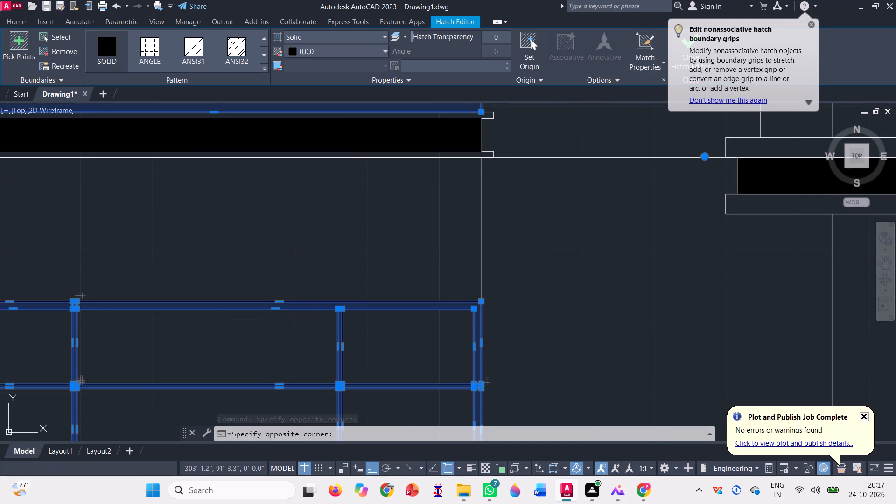
{"action": "scroll", "coordinate": [358, 200], "scroll_direction": "down", "scroll_amount": 10}
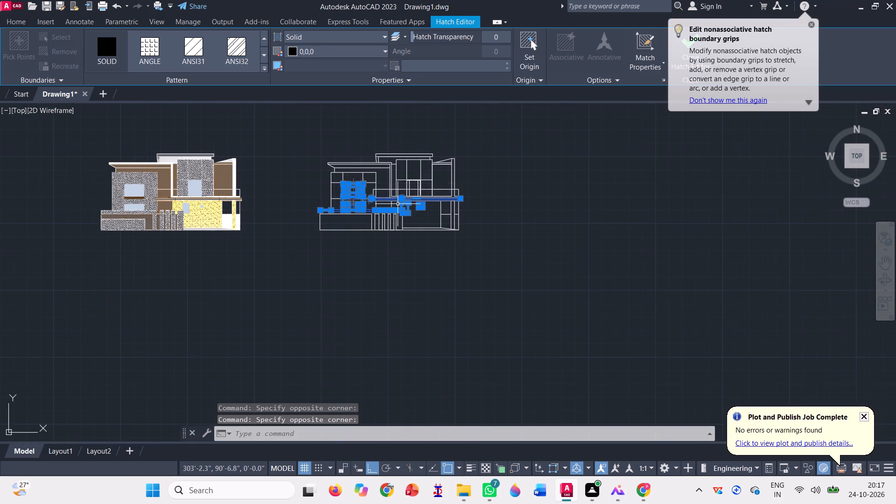
{"action": "key", "text": "c"}
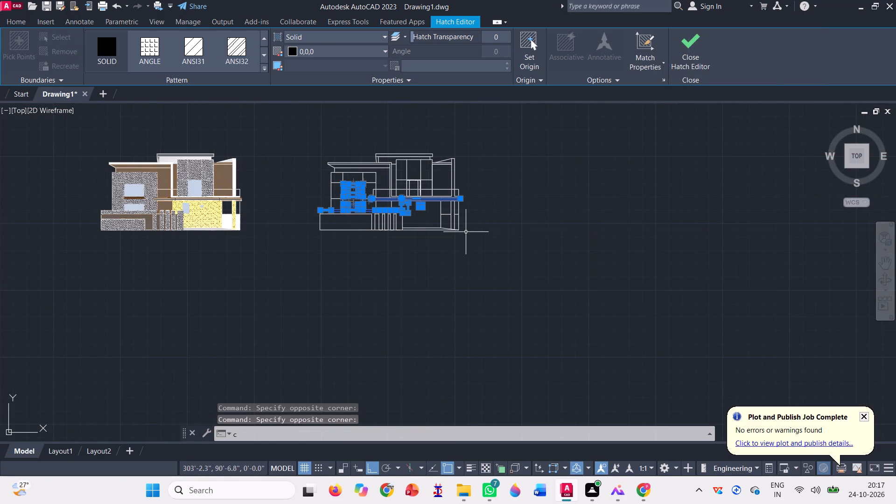
{"action": "type", "text": "o"}
{"action": "key", "text": "space"}
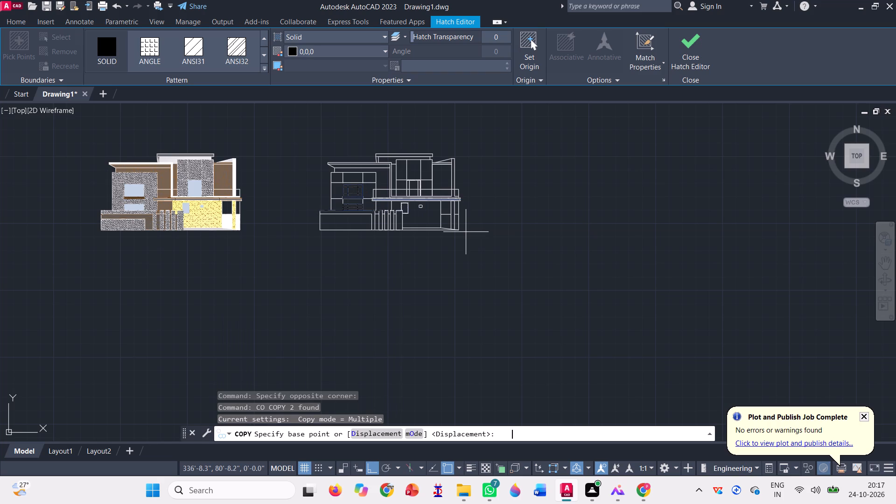
{"action": "scroll", "coordinate": [453, 217], "scroll_direction": "up", "scroll_amount": 4}
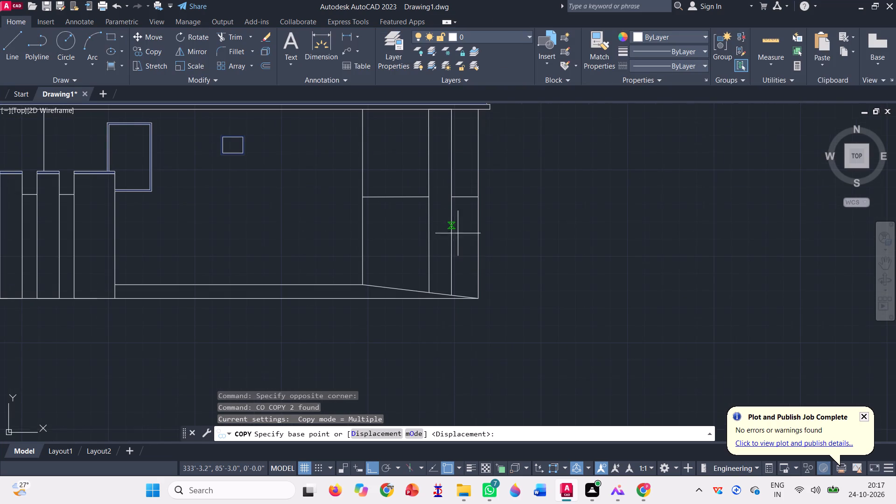
{"action": "left_click", "coordinate": [479, 295]}
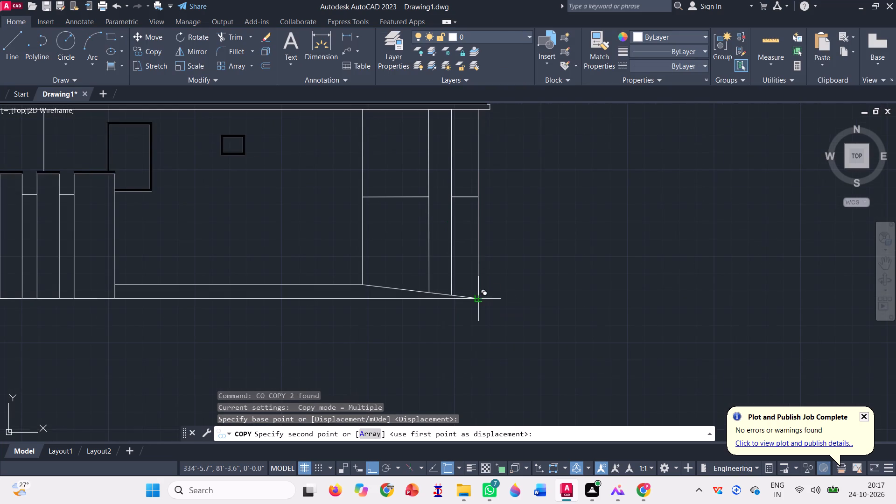
{"action": "scroll", "coordinate": [549, 285], "scroll_direction": "down", "scroll_amount": 5}
{"action": "scroll", "coordinate": [421, 282], "scroll_direction": "up", "scroll_amount": 3}
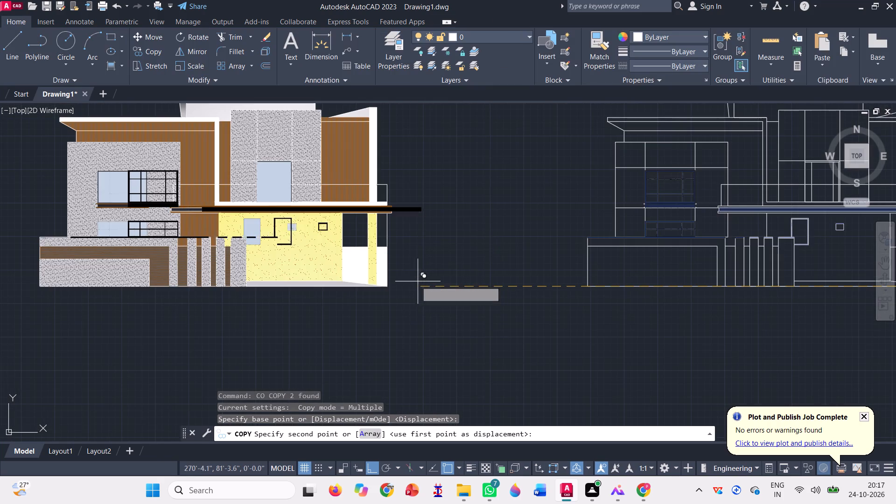
{"action": "scroll", "coordinate": [384, 291], "scroll_direction": "up", "scroll_amount": 4}
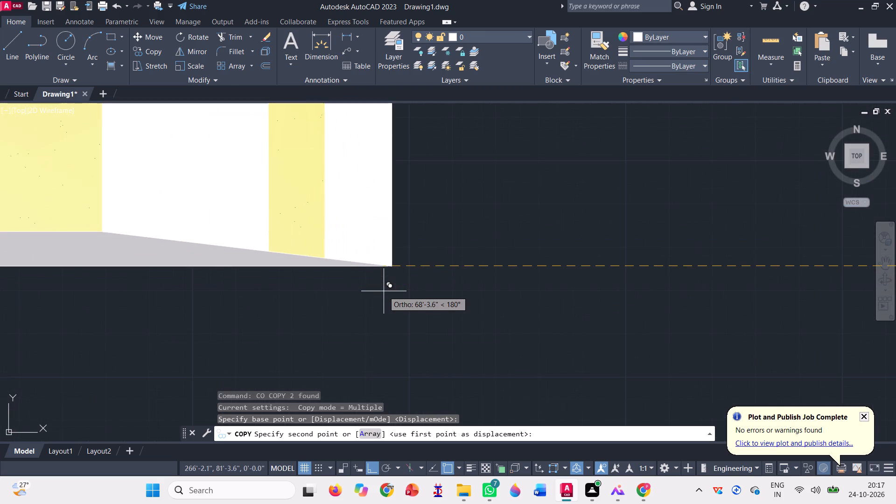
{"action": "left_click", "coordinate": [395, 266]}
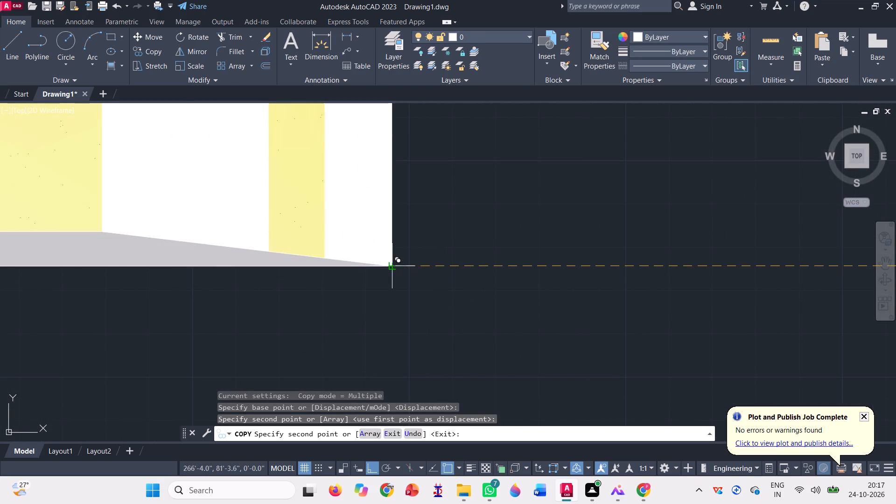
{"action": "scroll", "coordinate": [397, 267], "scroll_direction": "down", "scroll_amount": 5}
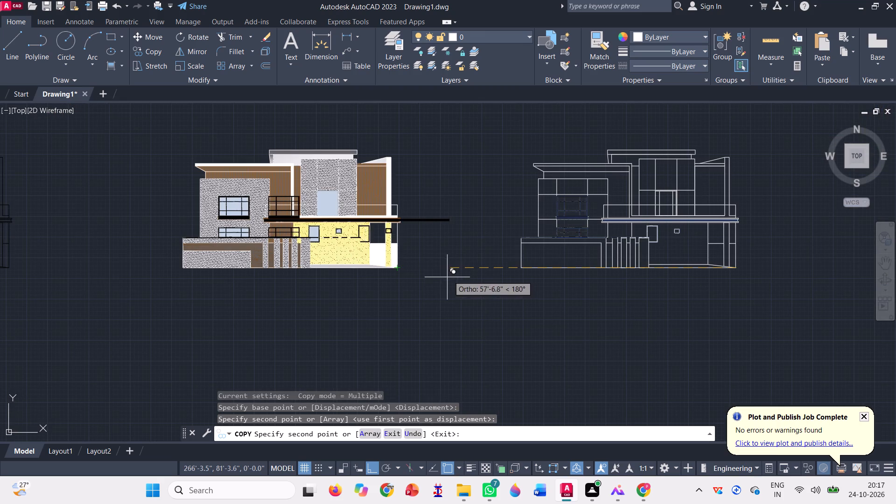
{"action": "key", "text": "space"}
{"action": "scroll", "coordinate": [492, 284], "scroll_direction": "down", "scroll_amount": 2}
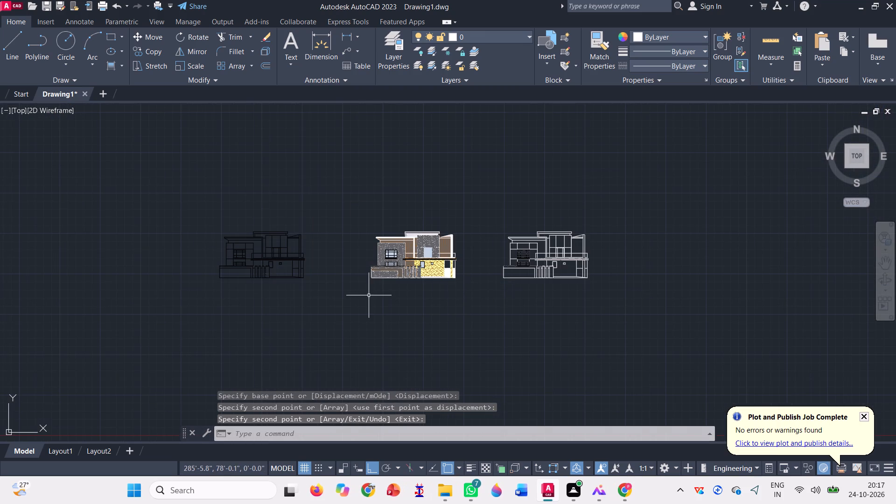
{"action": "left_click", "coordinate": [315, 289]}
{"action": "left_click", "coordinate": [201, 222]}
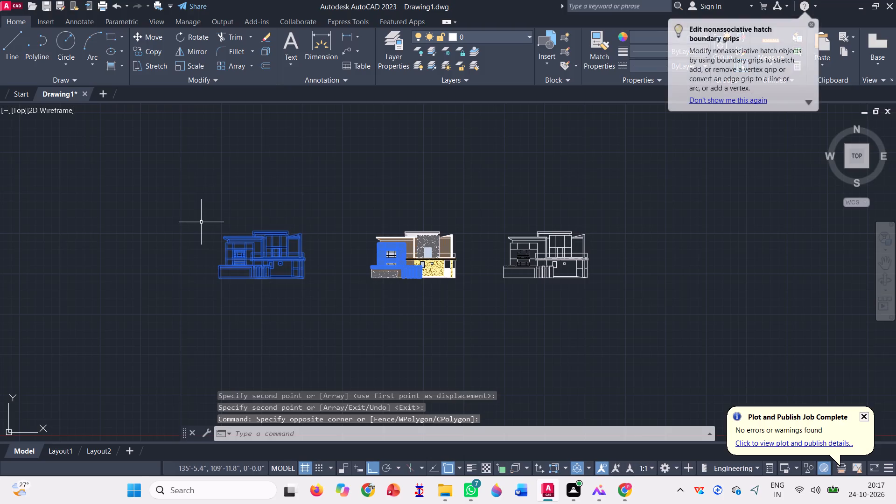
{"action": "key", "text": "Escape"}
Move the entire black-line elevation onto the coloured elevation, using its lower-left ground corner as base point and the matching coloured corner as destination.
{"action": "scroll", "coordinate": [278, 273], "scroll_direction": "up", "scroll_amount": 2}
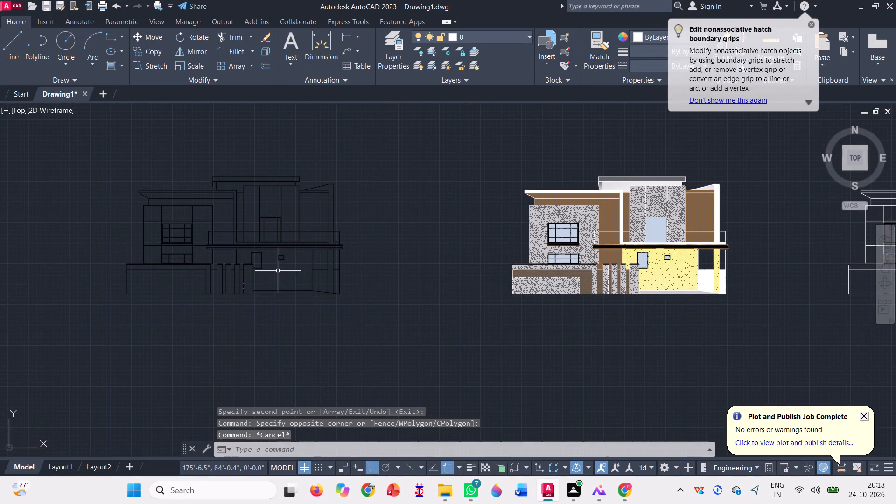
{"action": "left_click", "coordinate": [226, 236]}
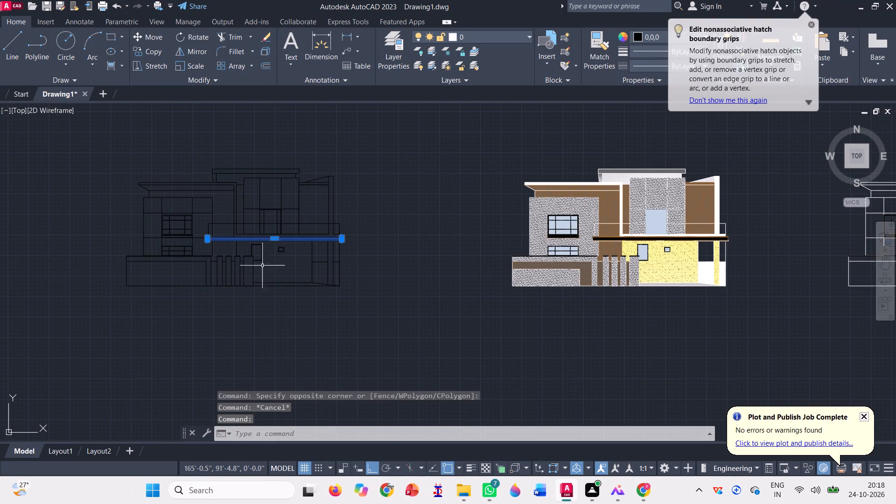
{"action": "scroll", "coordinate": [207, 246], "scroll_direction": "up", "scroll_amount": 4}
{"action": "scroll", "coordinate": [268, 265], "scroll_direction": "down", "scroll_amount": 2}
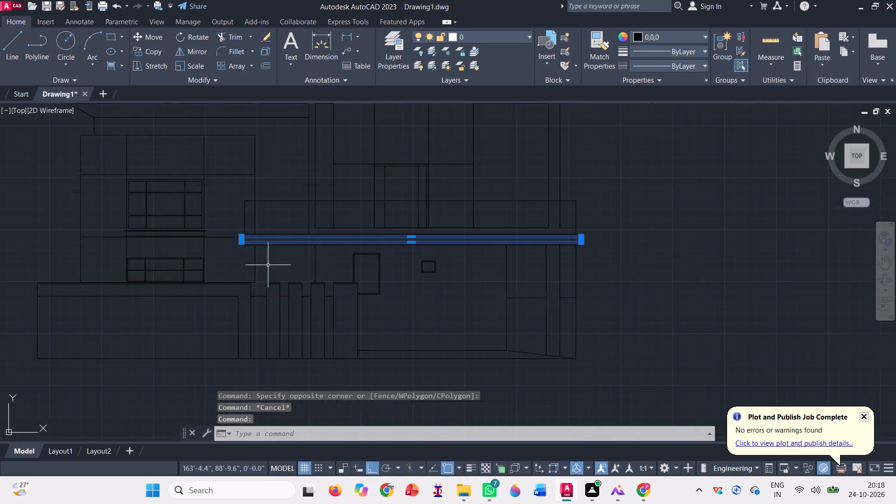
{"action": "scroll", "coordinate": [268, 265], "scroll_direction": "down", "scroll_amount": 1}
{"action": "left_click", "coordinate": [225, 233]}
{"action": "left_click", "coordinate": [136, 140]}
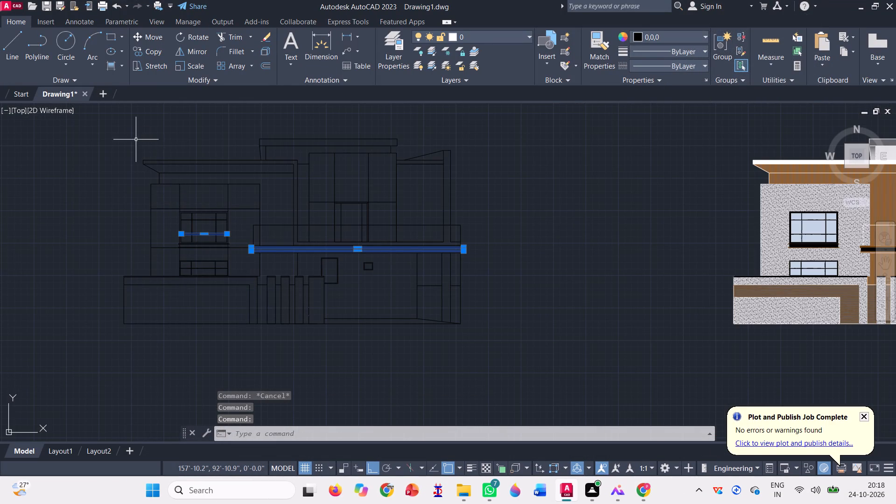
{"action": "left_click", "coordinate": [351, 270]}
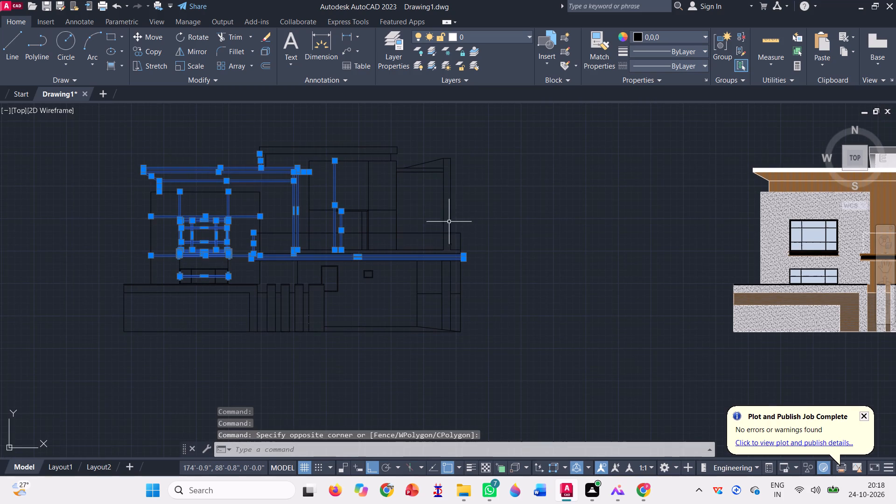
{"action": "left_click", "coordinate": [464, 192]}
{"action": "left_click", "coordinate": [298, 157]}
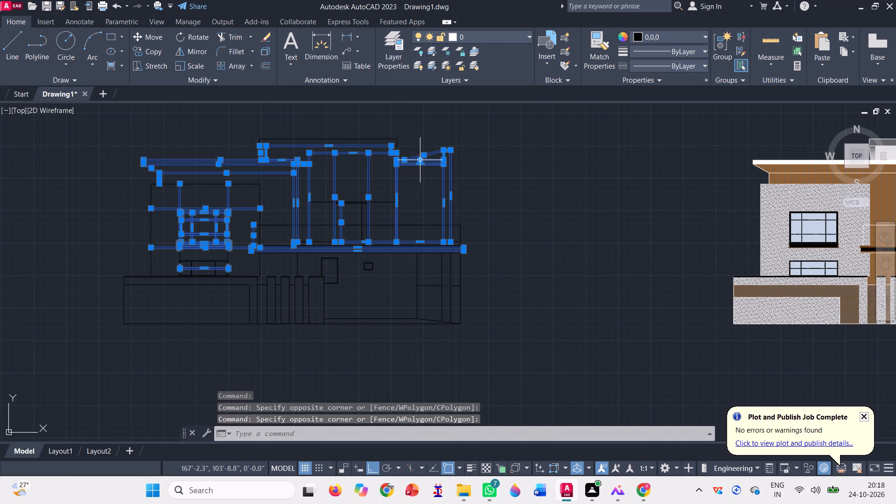
{"action": "left_click", "coordinate": [413, 149]}
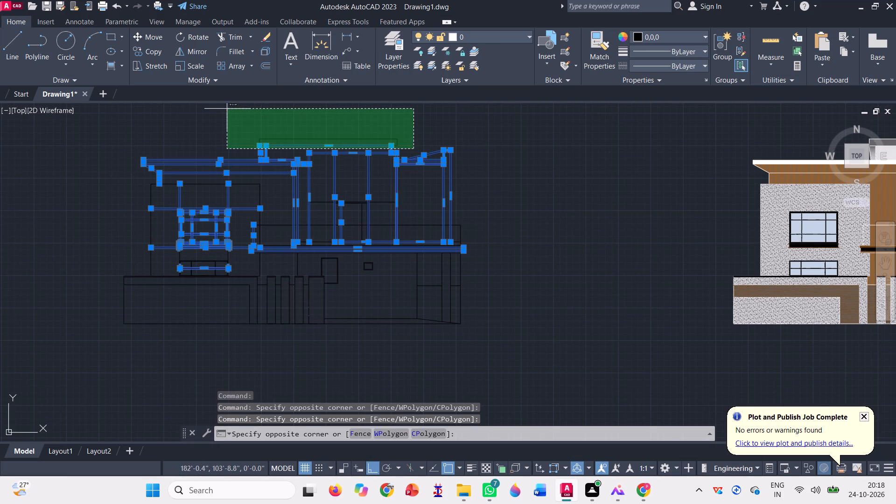
{"action": "left_click", "coordinate": [238, 123]}
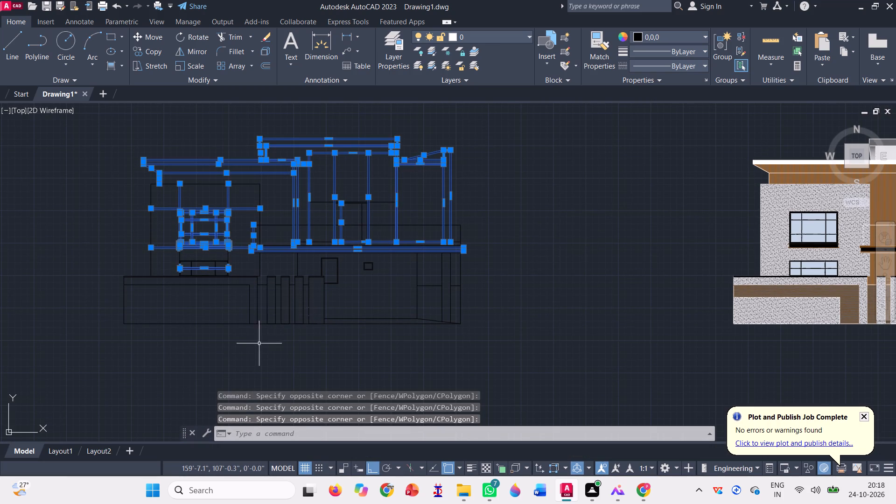
{"action": "left_click", "coordinate": [258, 345]}
{"action": "left_click", "coordinate": [117, 250]}
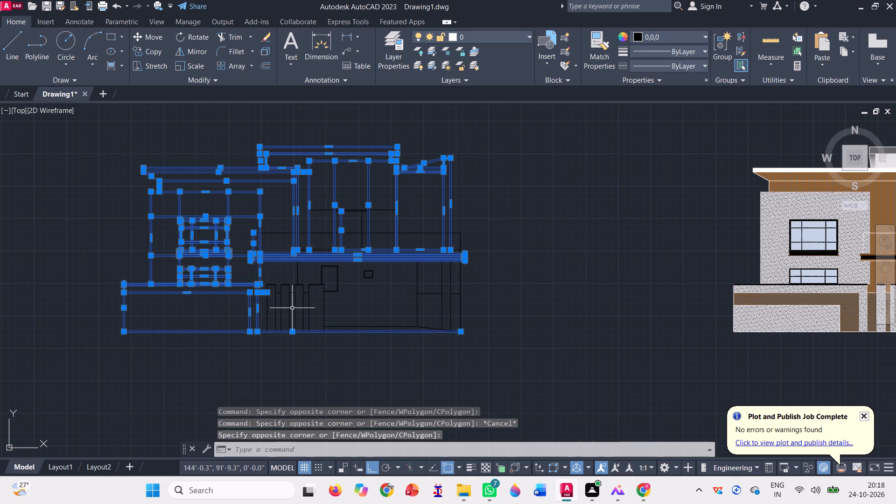
{"action": "left_click", "coordinate": [472, 351]}
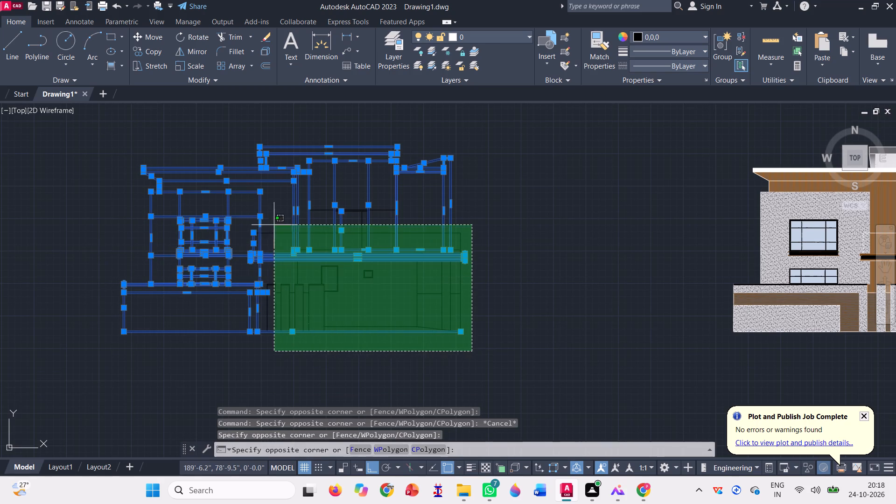
{"action": "left_click", "coordinate": [239, 201]}
{"action": "scroll", "coordinate": [285, 249], "scroll_direction": "down", "scroll_amount": 1}
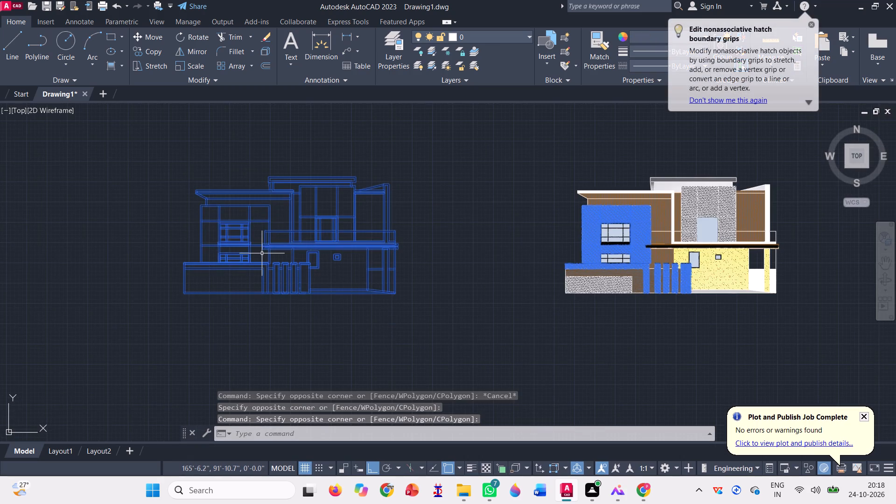
{"action": "scroll", "coordinate": [271, 221], "scroll_direction": "up", "scroll_amount": 3}
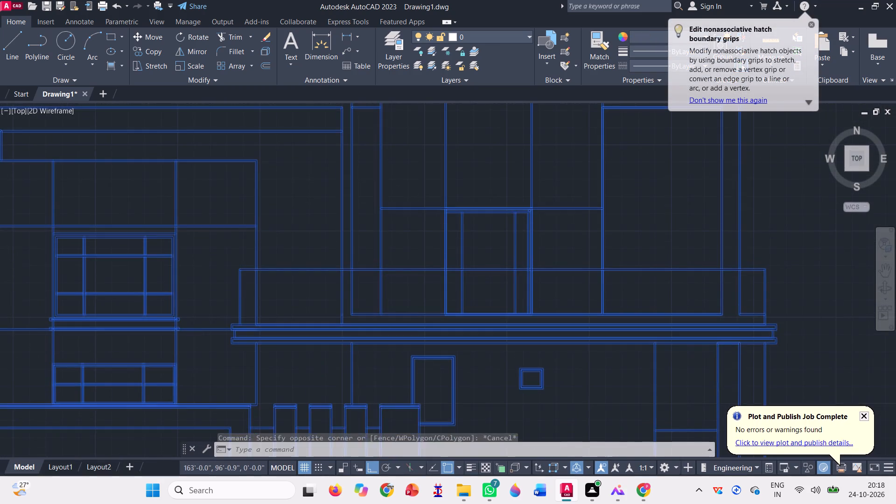
{"action": "scroll", "coordinate": [221, 256], "scroll_direction": "down", "scroll_amount": 2}
{"action": "scroll", "coordinate": [266, 252], "scroll_direction": "down", "scroll_amount": 1}
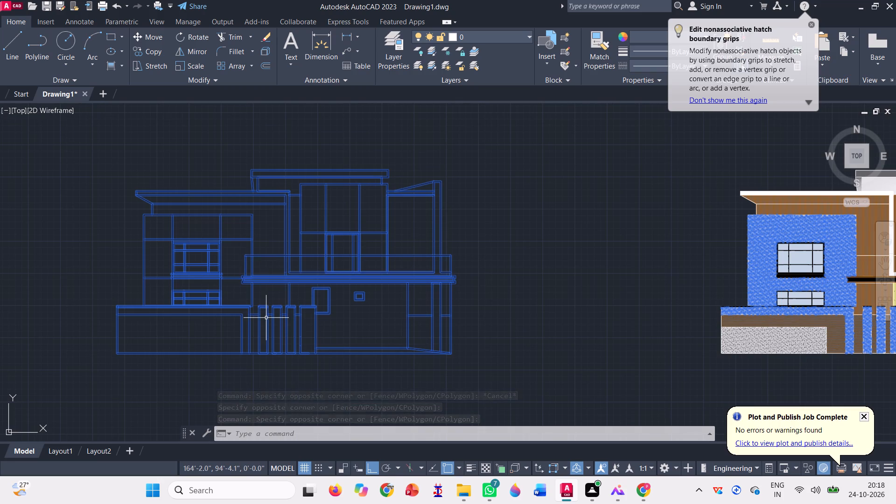
{"action": "type", "text": "m"}
{"action": "key", "text": "space"}
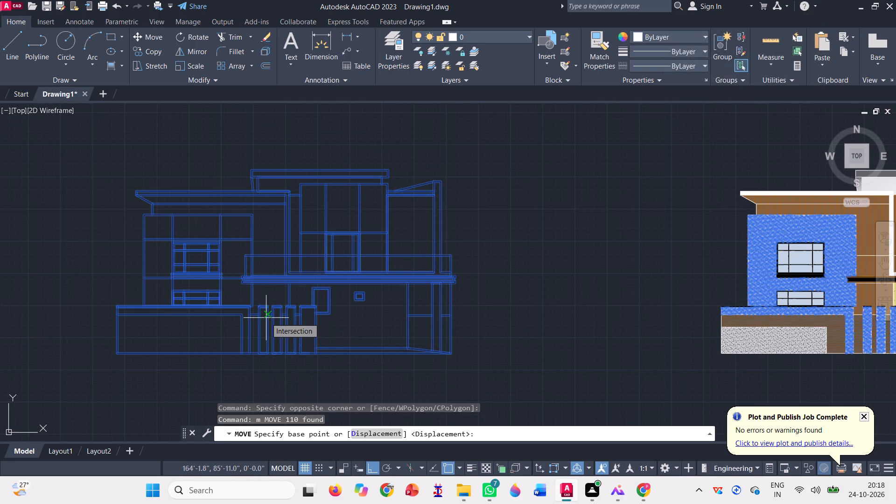
{"action": "scroll", "coordinate": [89, 354], "scroll_direction": "up", "scroll_amount": 4}
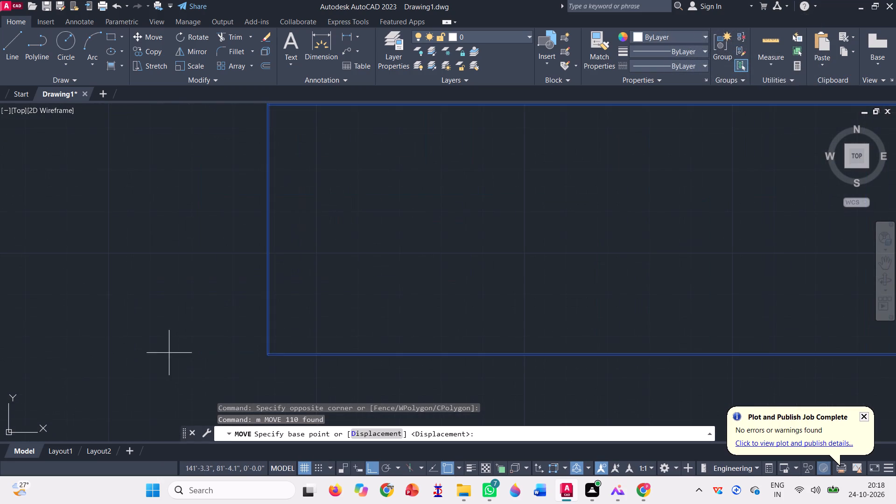
{"action": "scroll", "coordinate": [252, 351], "scroll_direction": "up", "scroll_amount": 4}
{"action": "scroll", "coordinate": [363, 380], "scroll_direction": "up", "scroll_amount": 3}
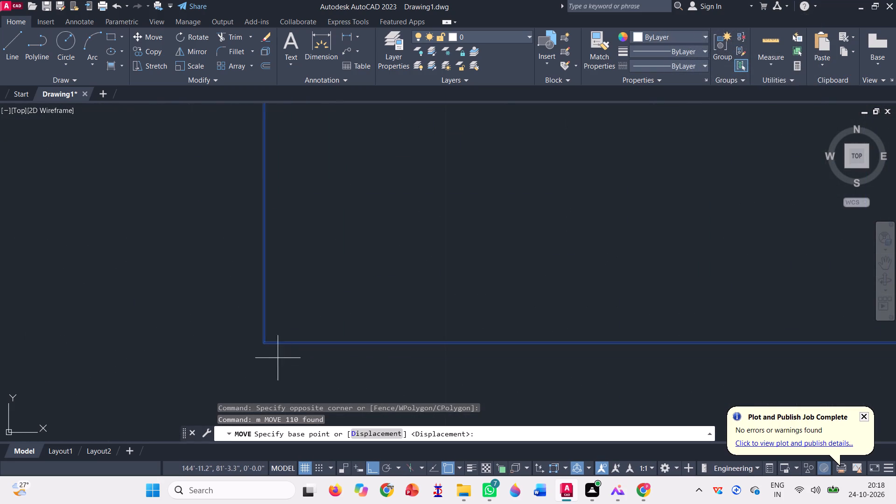
{"action": "left_click", "coordinate": [261, 345]}
{"action": "scroll", "coordinate": [188, 350], "scroll_direction": "down", "scroll_amount": 5}
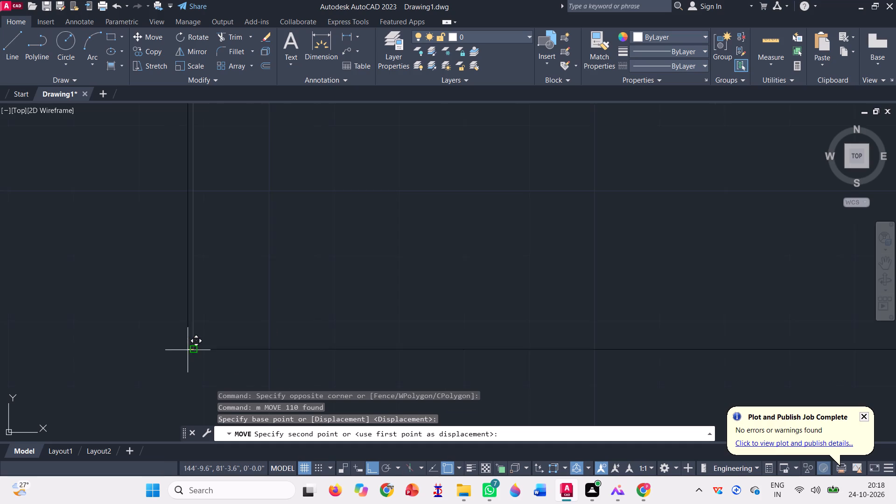
{"action": "scroll", "coordinate": [187, 350], "scroll_direction": "down", "scroll_amount": 8}
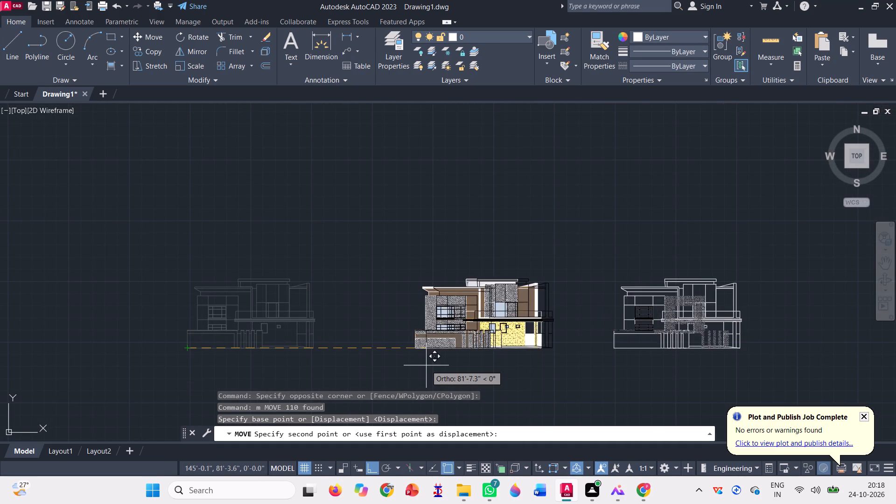
{"action": "scroll", "coordinate": [413, 365], "scroll_direction": "up", "scroll_amount": 2}
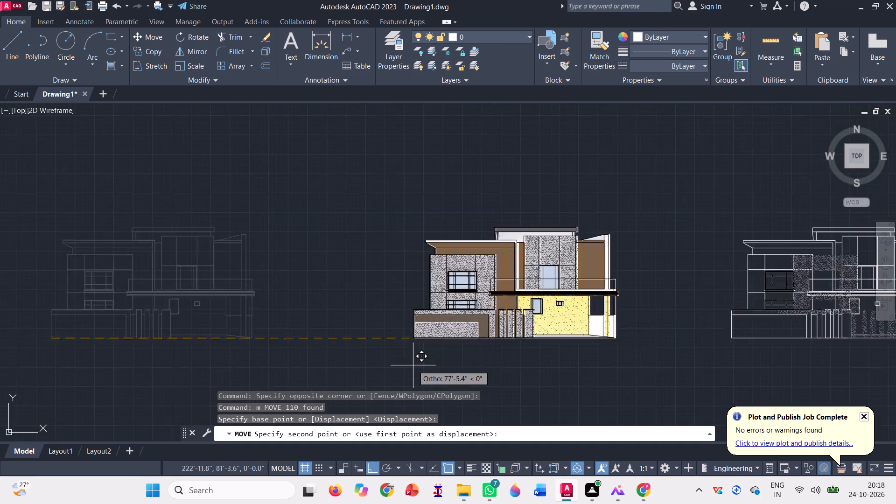
{"action": "scroll", "coordinate": [413, 365], "scroll_direction": "up", "scroll_amount": 2}
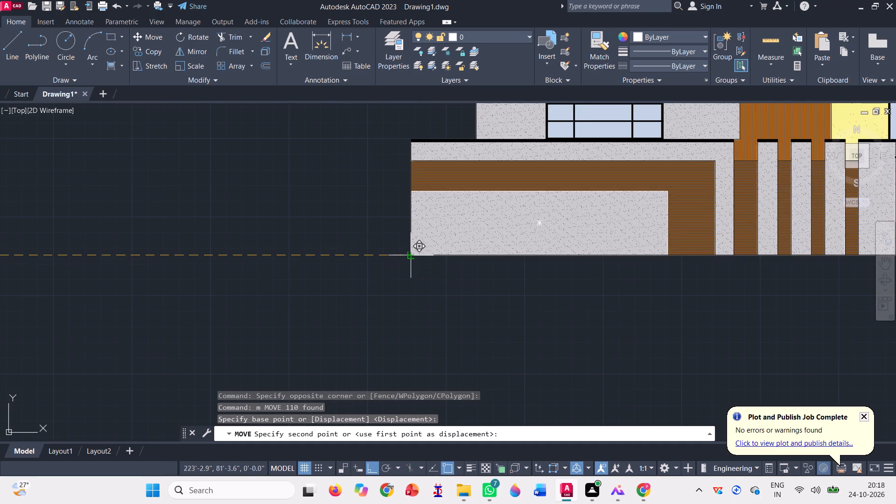
Place the black-line elevation being moved at the coloured elevation's lower-left ground corner.
{"action": "left_click", "coordinate": [410, 258]}
{"action": "scroll", "coordinate": [340, 293], "scroll_direction": "down", "scroll_amount": 4}
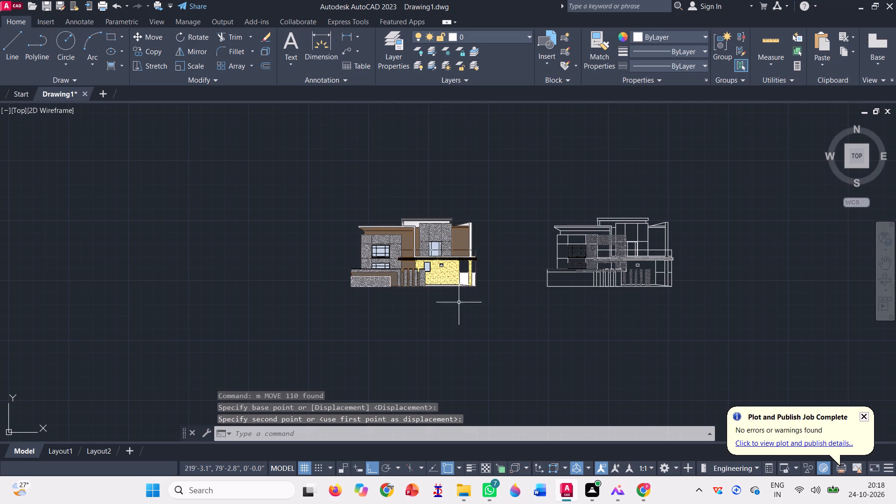
{"action": "scroll", "coordinate": [457, 291], "scroll_direction": "up", "scroll_amount": 2}
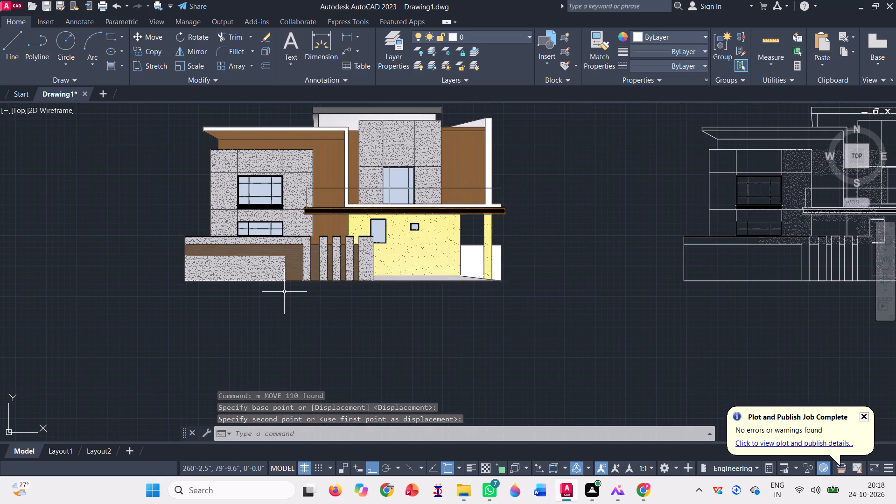
{"action": "scroll", "coordinate": [284, 292], "scroll_direction": "down", "scroll_amount": 1}
{"action": "scroll", "coordinate": [647, 200], "scroll_direction": "up", "scroll_amount": 3}
{"action": "scroll", "coordinate": [509, 249], "scroll_direction": "down", "scroll_amount": 2}
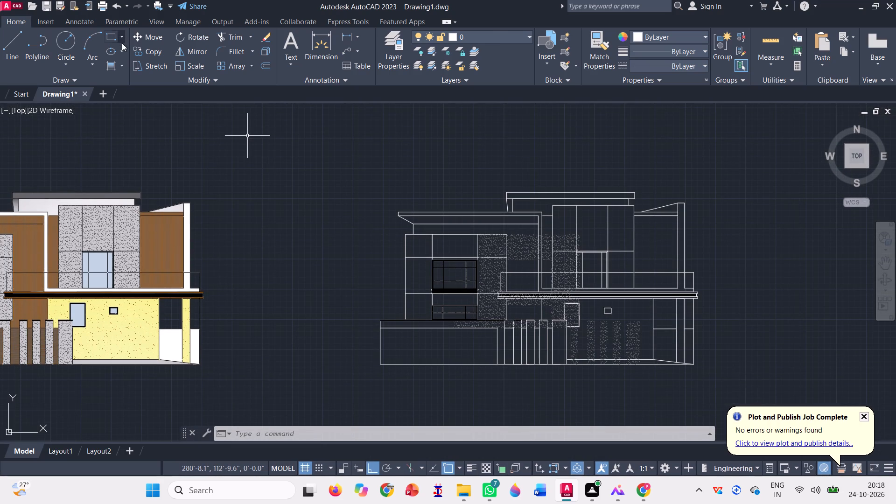
Trim away the stray dotted hatch in the three stacked panels beside the windows of the white-line elevation's left block.
{"action": "left_click", "coordinate": [225, 37]}
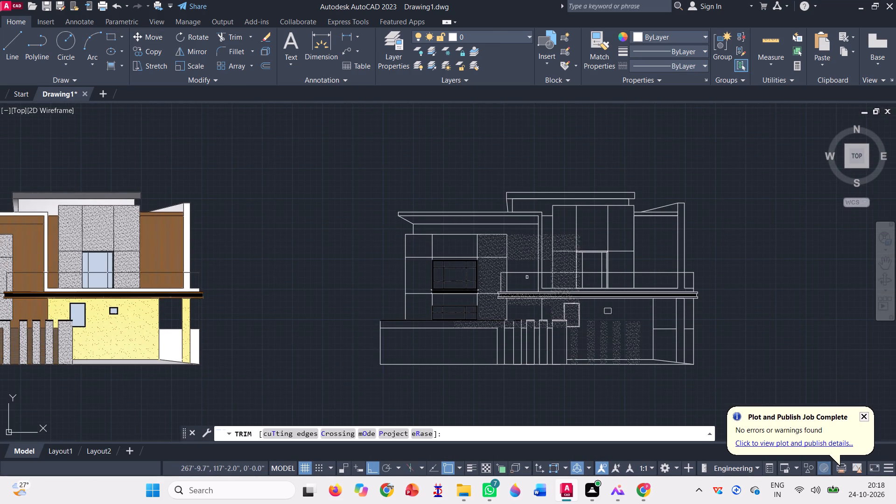
{"action": "scroll", "coordinate": [527, 277], "scroll_direction": "up", "scroll_amount": 2}
{"action": "left_click", "coordinate": [527, 203]}
{"action": "left_click", "coordinate": [452, 201]}
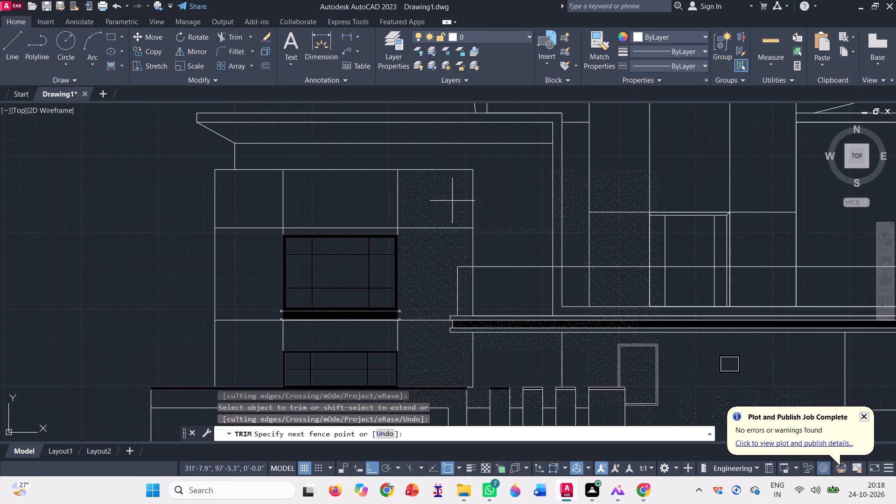
{"action": "left_click", "coordinate": [443, 205]}
{"action": "left_click", "coordinate": [439, 204]}
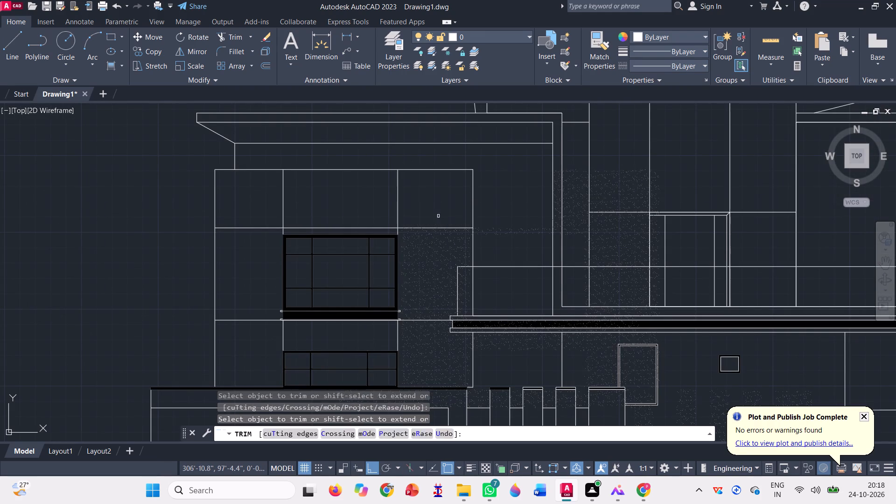
{"action": "left_click", "coordinate": [431, 254]}
{"action": "scroll", "coordinate": [441, 203], "scroll_direction": "down", "scroll_amount": 2}
{"action": "scroll", "coordinate": [437, 266], "scroll_direction": "up", "scroll_amount": 3}
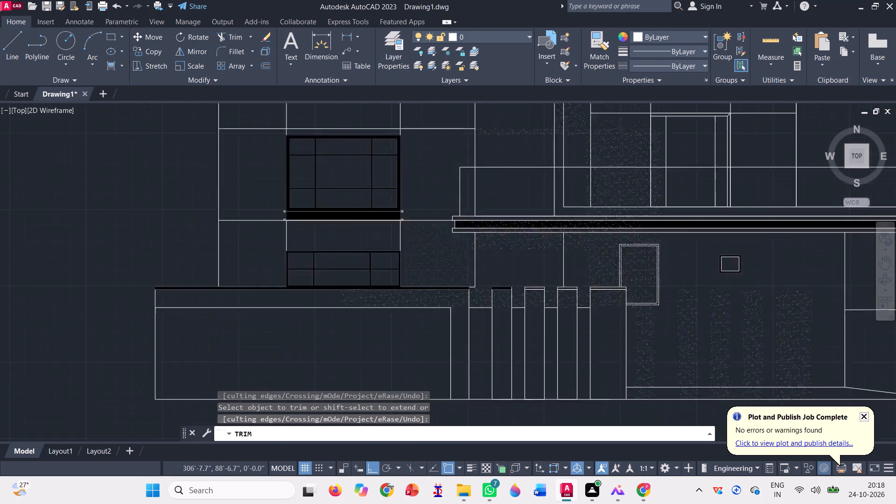
{"action": "left_click", "coordinate": [420, 242]}
{"action": "left_click", "coordinate": [433, 251]}
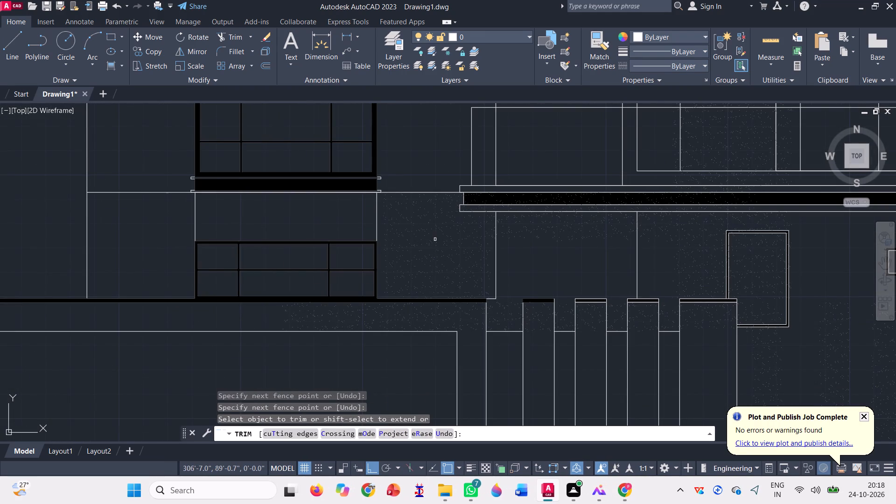
{"action": "left_click", "coordinate": [435, 239]}
Trim the stray dotted hatch below the slab edge near the left block and along the top band of the boundary wall.
{"action": "scroll", "coordinate": [539, 247], "scroll_direction": "up", "scroll_amount": 2}
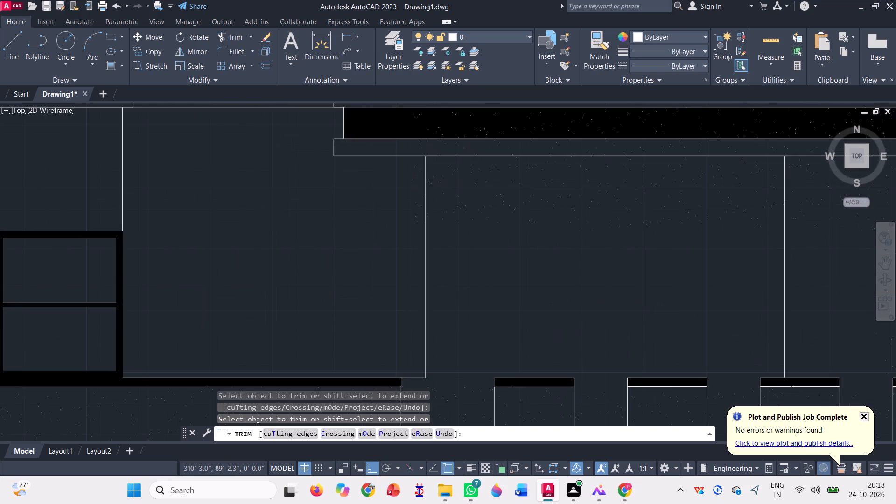
{"action": "scroll", "coordinate": [498, 233], "scroll_direction": "down", "scroll_amount": 3}
{"action": "left_click", "coordinate": [510, 228]}
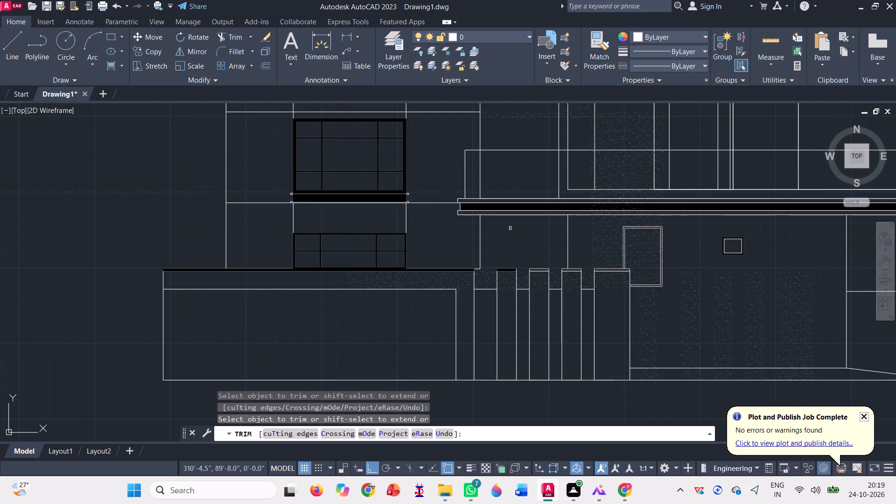
{"action": "left_click", "coordinate": [405, 280]}
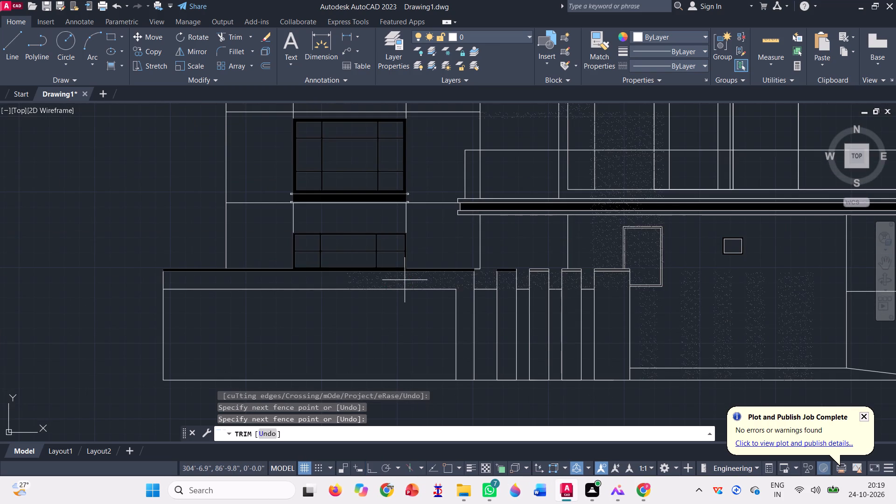
{"action": "left_click", "coordinate": [406, 278]}
{"action": "left_click", "coordinate": [403, 278]}
{"action": "left_click", "coordinate": [404, 278]}
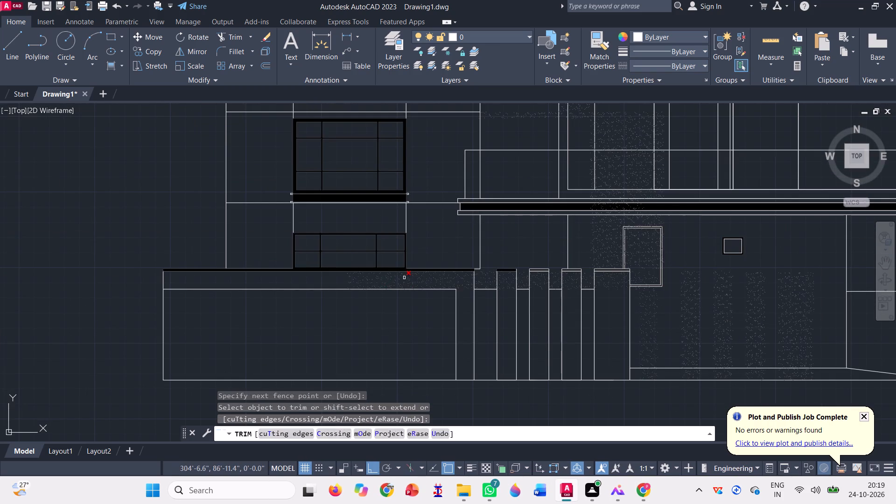
{"action": "left_click", "coordinate": [400, 278]}
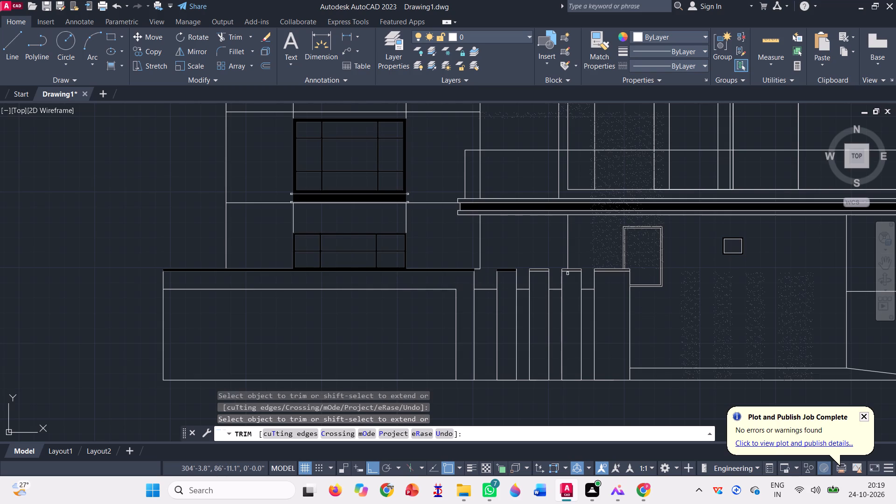
Trim the stray dotted hatch beside the tall ground-floor window and the vertical hatch strips on the ground-floor wall of the white-line elevation.
{"action": "left_click", "coordinate": [600, 247]}
{"action": "left_click", "coordinate": [593, 253]}
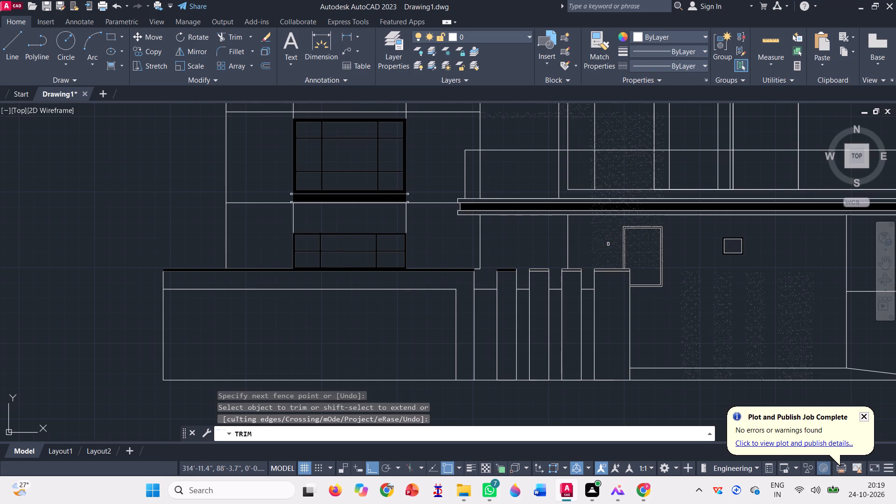
{"action": "left_click", "coordinate": [608, 244]}
{"action": "left_click", "coordinate": [687, 308]}
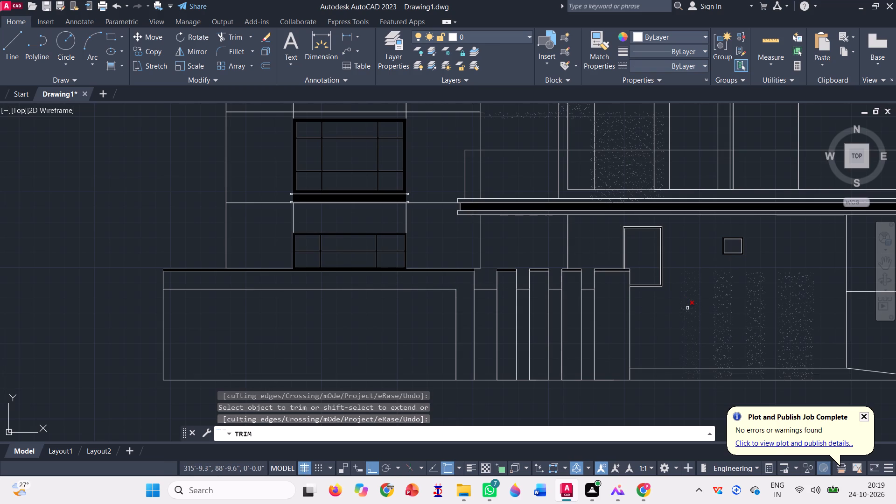
{"action": "left_click", "coordinate": [728, 301]}
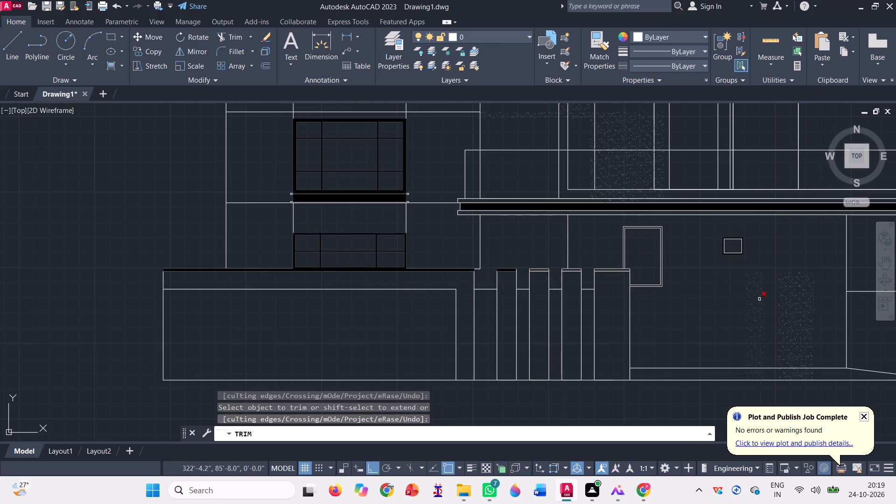
{"action": "left_click", "coordinate": [758, 299]}
{"action": "left_click", "coordinate": [792, 307]}
Trim the stray dotted hatch around the tall upright frame between the white-line elevation's two upper-floor blocks.
{"action": "scroll", "coordinate": [698, 348], "scroll_direction": "down", "scroll_amount": 2}
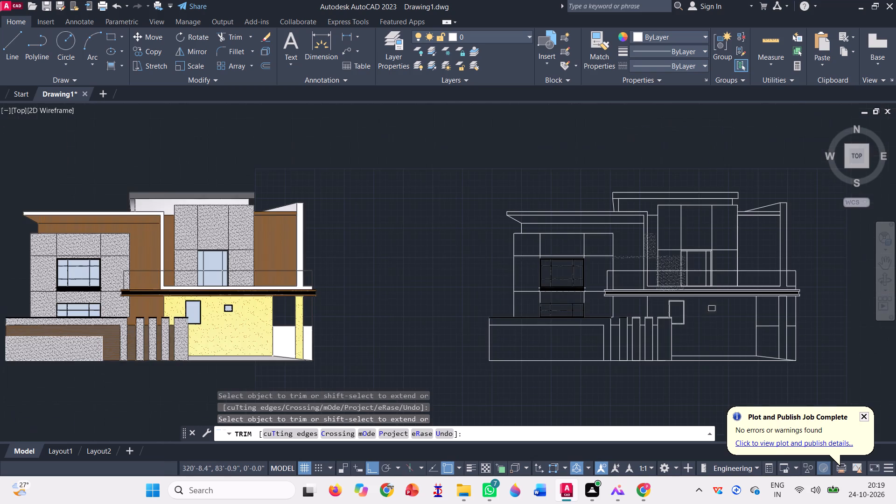
{"action": "left_click", "coordinate": [651, 254]}
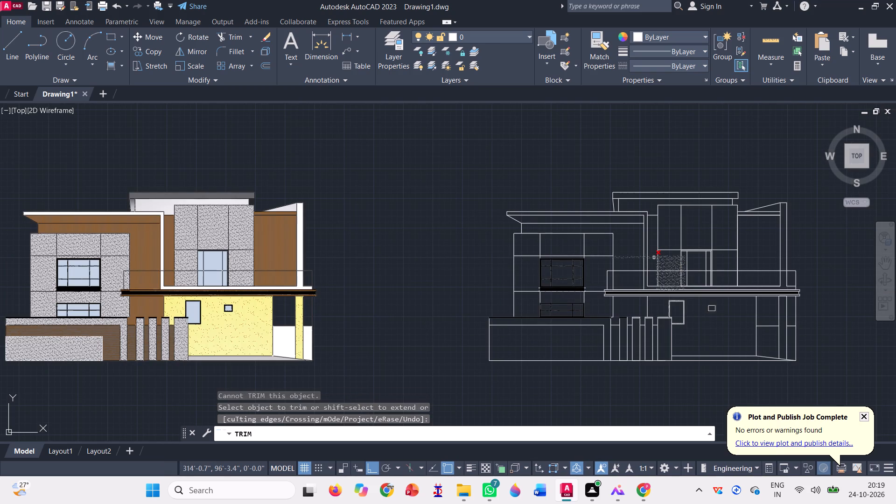
{"action": "left_click", "coordinate": [654, 258]}
Trim the remaining stray dotted hatch in and beside the balcony door of the white-line elevation and finish trimming.
{"action": "left_click", "coordinate": [667, 264]}
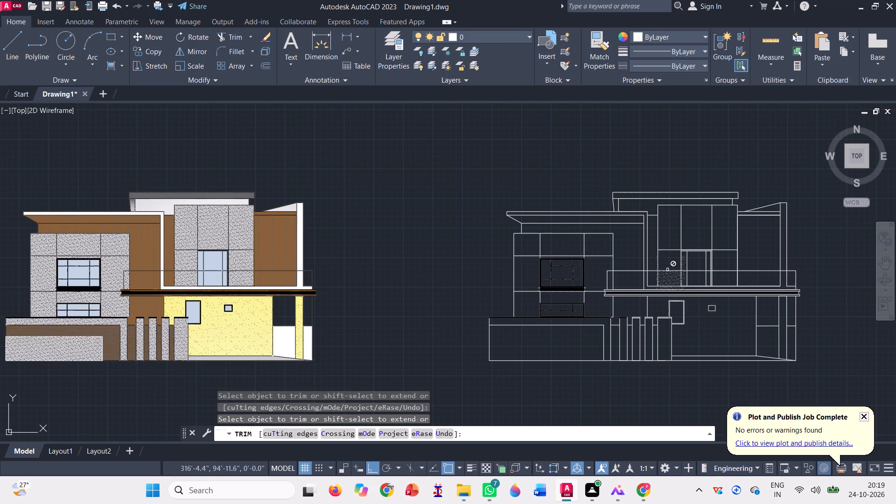
{"action": "scroll", "coordinate": [667, 270], "scroll_direction": "up", "scroll_amount": 3}
{"action": "left_click", "coordinate": [658, 302]}
{"action": "left_click", "coordinate": [652, 301]}
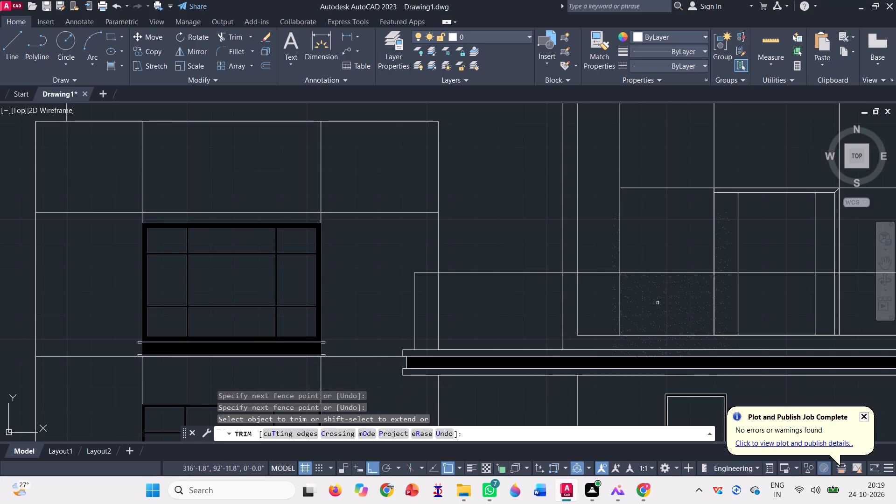
{"action": "left_click", "coordinate": [658, 303]}
{"action": "left_click", "coordinate": [658, 303]}
{"action": "scroll", "coordinate": [650, 295], "scroll_direction": "down", "scroll_amount": 2}
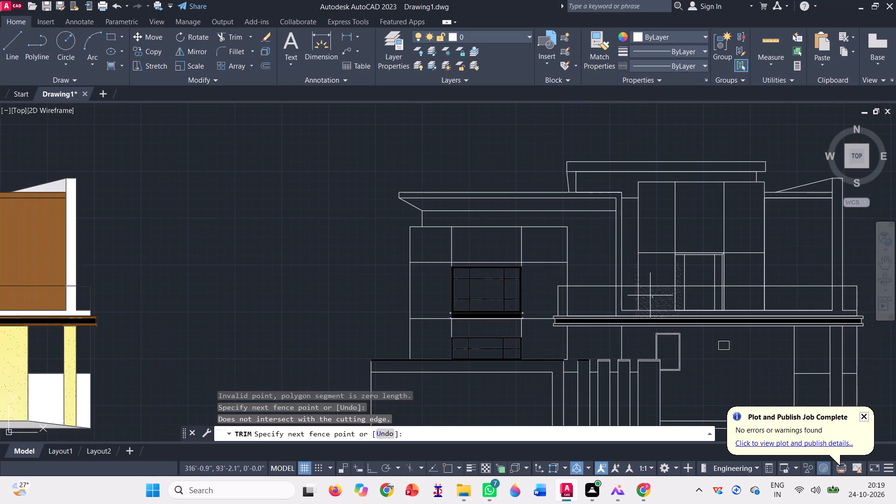
{"action": "left_click", "coordinate": [655, 304]}
{"action": "left_click", "coordinate": [649, 301]}
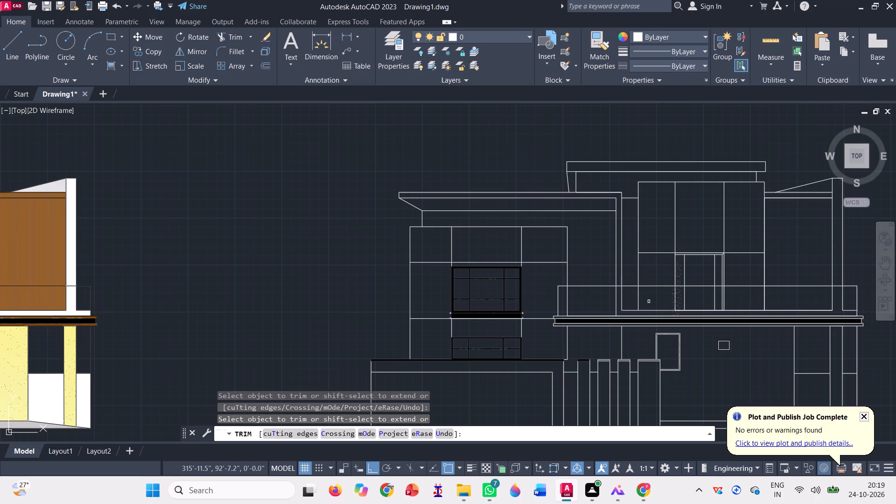
{"action": "left_click", "coordinate": [679, 280]}
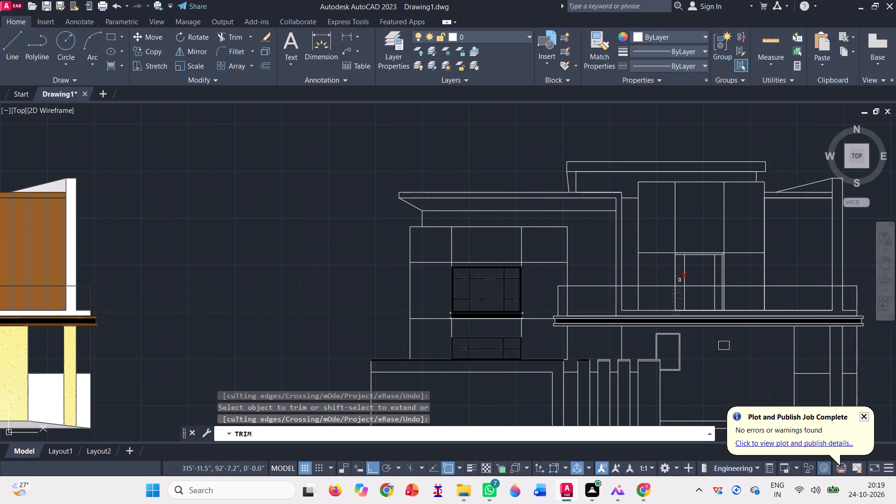
{"action": "left_click", "coordinate": [680, 294]}
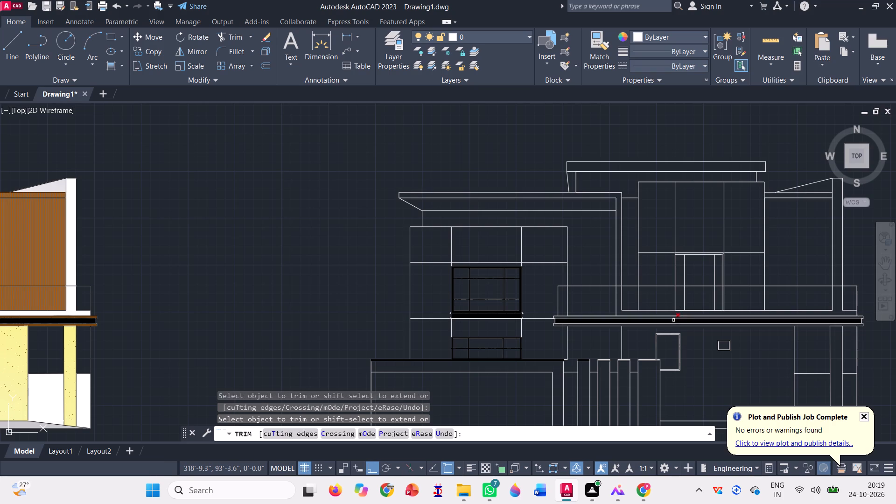
{"action": "scroll", "coordinate": [624, 275], "scroll_direction": "down", "scroll_amount": 2}
{"action": "scroll", "coordinate": [658, 246], "scroll_direction": "down", "scroll_amount": 1}
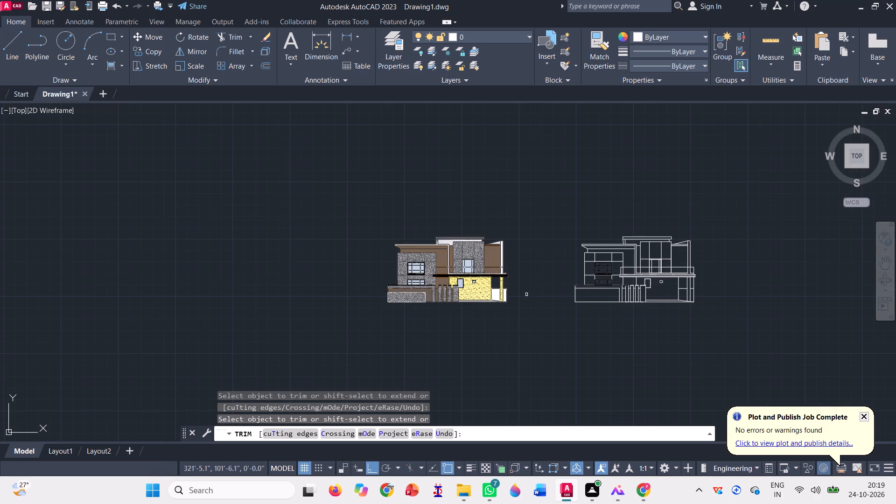
{"action": "scroll", "coordinate": [402, 287], "scroll_direction": "up", "scroll_amount": 3}
{"action": "scroll", "coordinate": [223, 301], "scroll_direction": "down", "scroll_amount": 1}
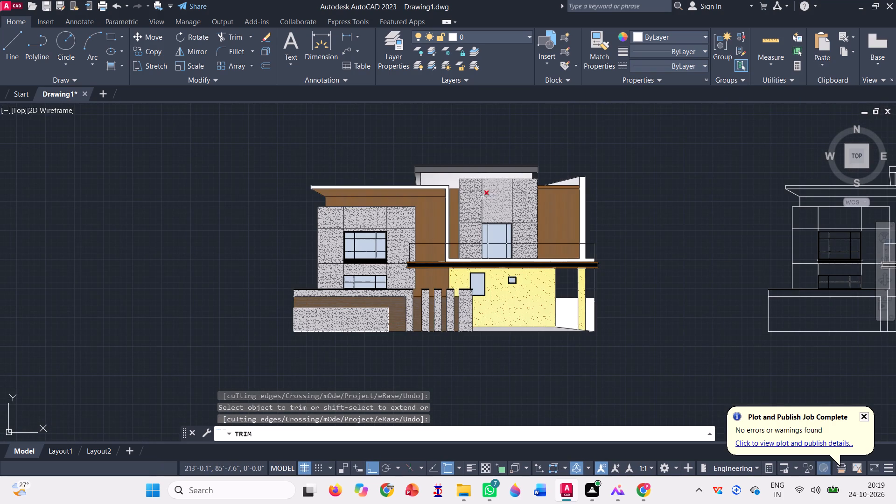
{"action": "key", "text": "Escape"}
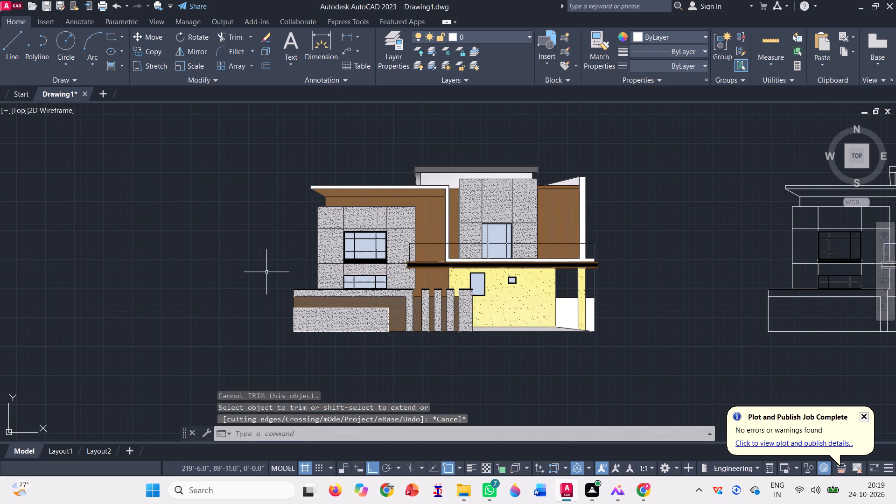
Save the drawing in Documents as Modern 10 Marla Luxury Duplex House Design, with both elevations in view.
{"action": "scroll", "coordinate": [228, 280], "scroll_direction": "down", "scroll_amount": 1}
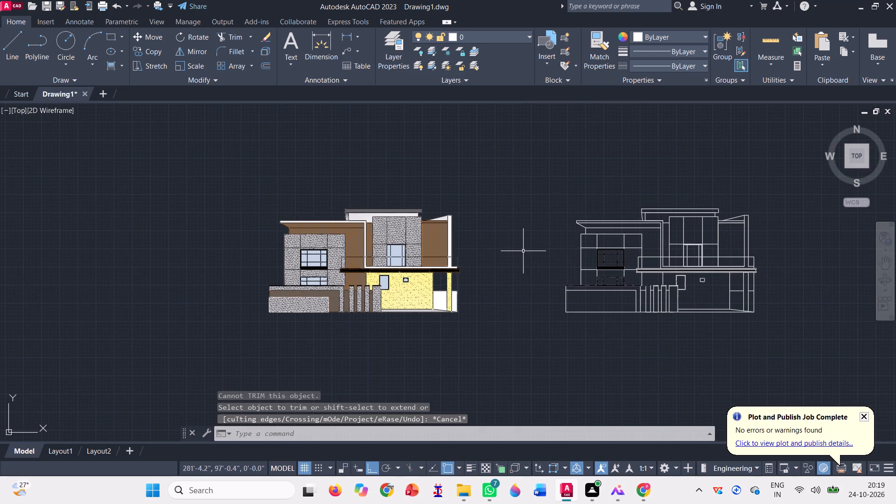
{"action": "scroll", "coordinate": [523, 251], "scroll_direction": "up", "scroll_amount": 1}
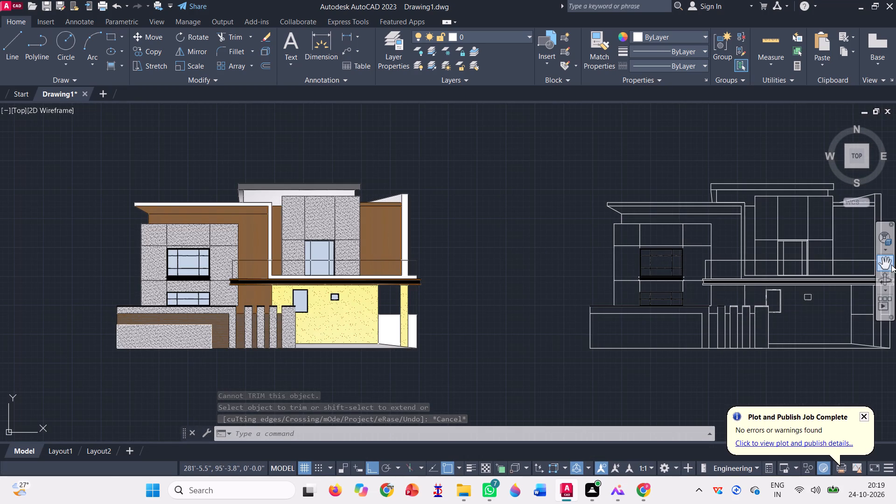
{"action": "left_click", "coordinate": [890, 263]}
{"action": "left_click_drag", "start_coordinate": [463, 308], "coordinate": [463, 308]}
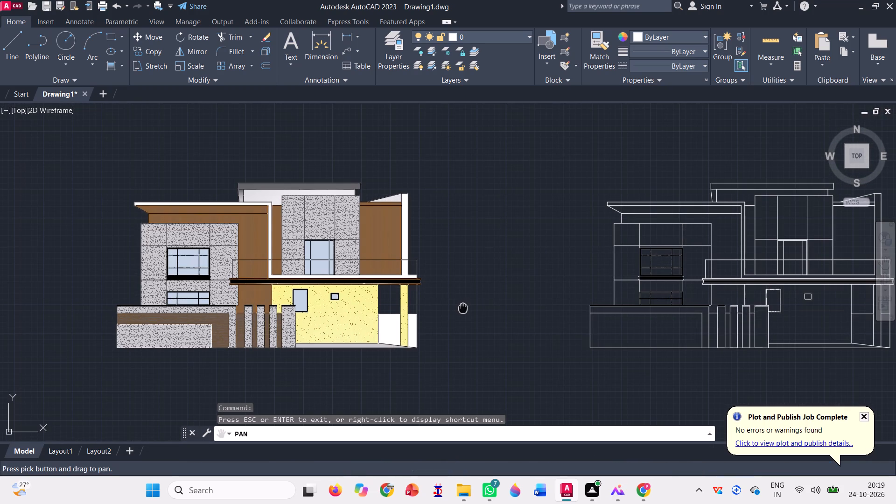
{"action": "left_click_drag", "start_coordinate": [463, 308], "coordinate": [395, 314]}
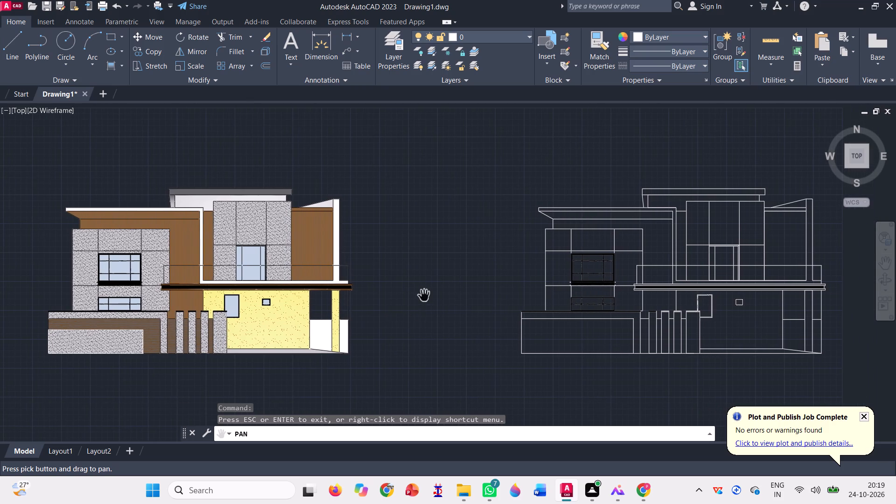
{"action": "key", "text": "Escape"}
{"action": "key", "text": "Escape"}
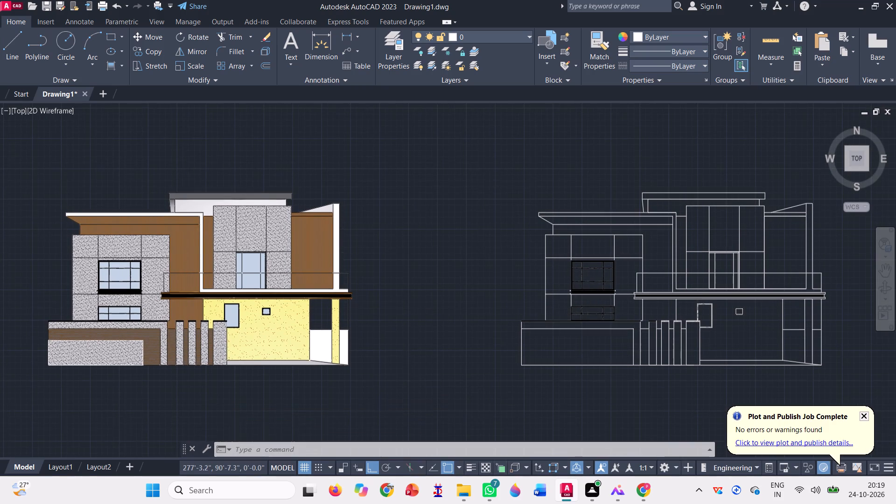
{"action": "key", "text": "ctrl+s"}
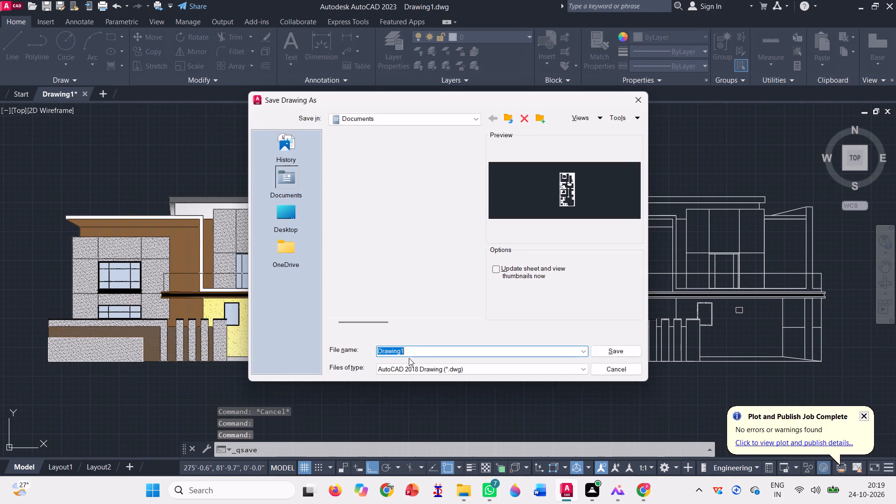
{"action": "key", "text": "BackSpace"}
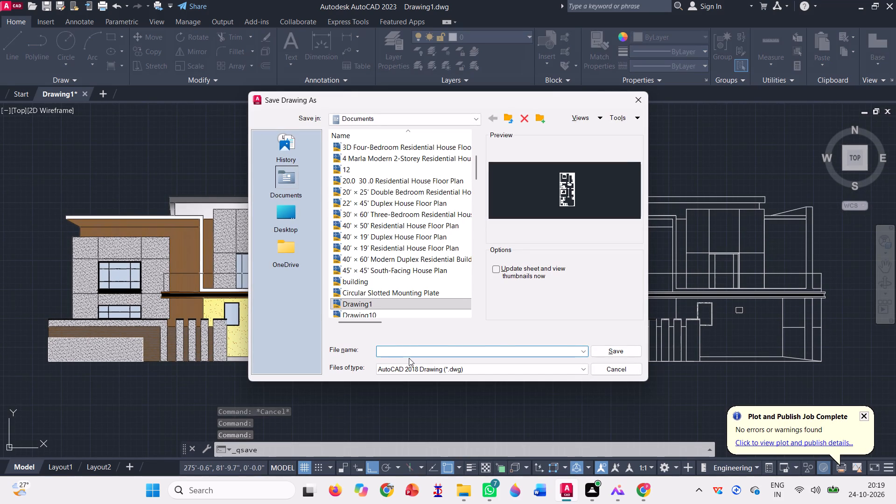
{"action": "key", "text": "ctrl+v"}
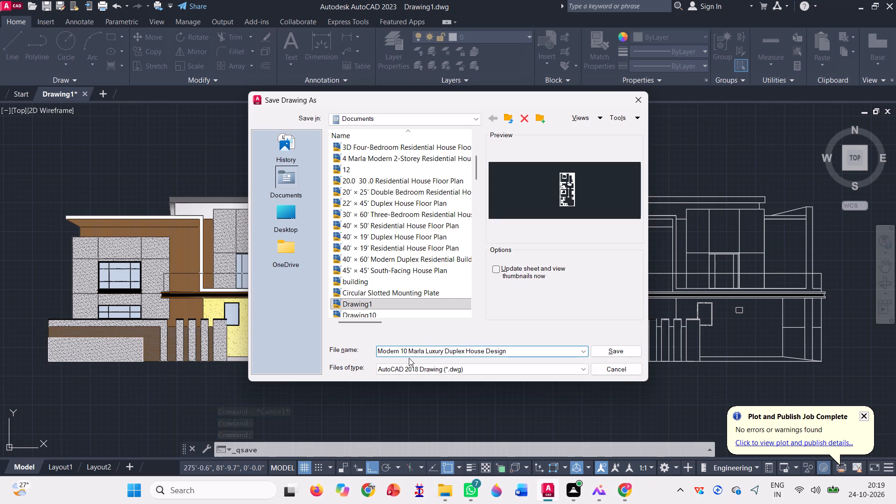
{"action": "key", "text": "Return"}
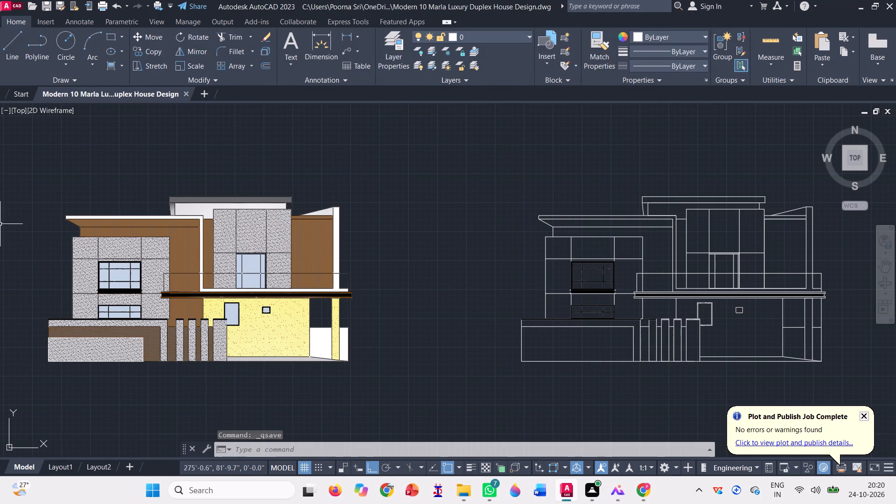
Plot both elevations in landscape with AutoCAD PDF (Smallest File).pc3, applying the settings to the layout, and save the PDF in Documents under the suggested name.
{"action": "left_click", "coordinate": [101, 6]}
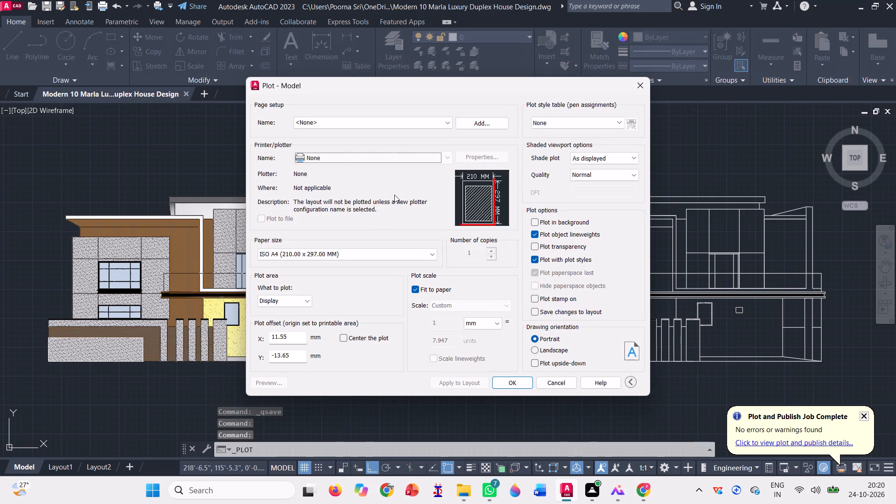
{"action": "left_click", "coordinate": [451, 160]}
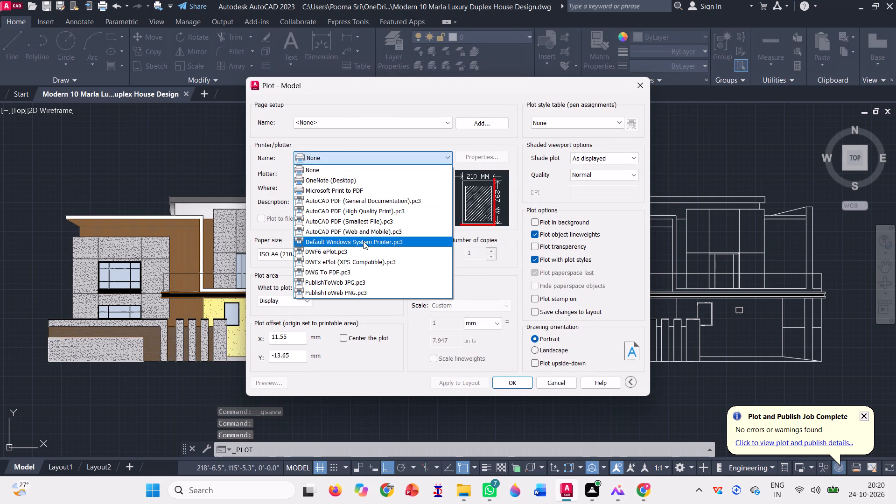
{"action": "left_click", "coordinate": [364, 221]}
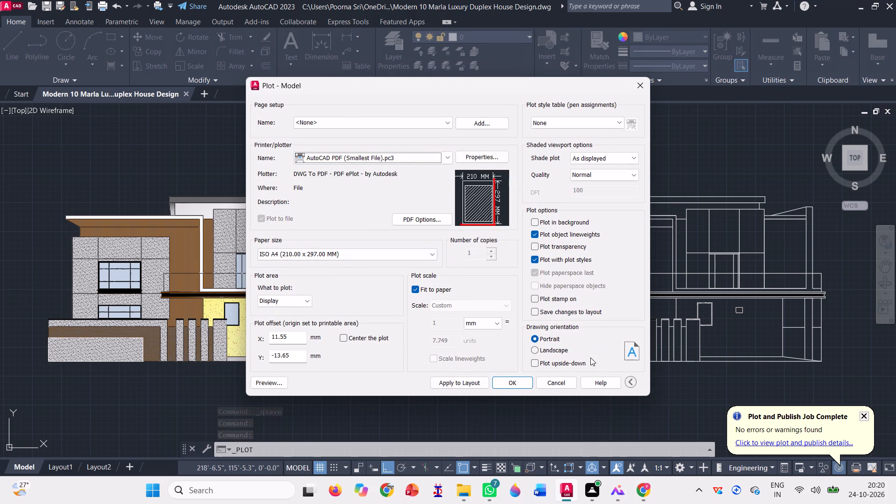
{"action": "left_click", "coordinate": [534, 350]}
{"action": "left_click", "coordinate": [477, 378]}
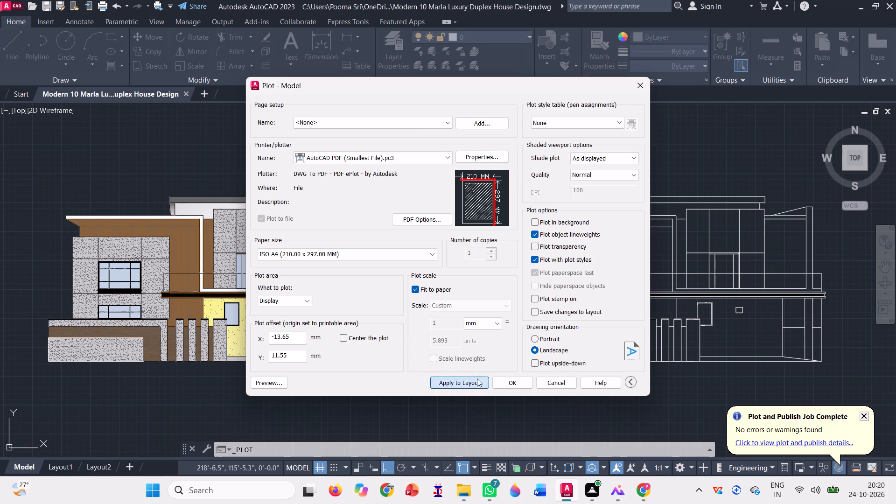
{"action": "left_click", "coordinate": [511, 381]}
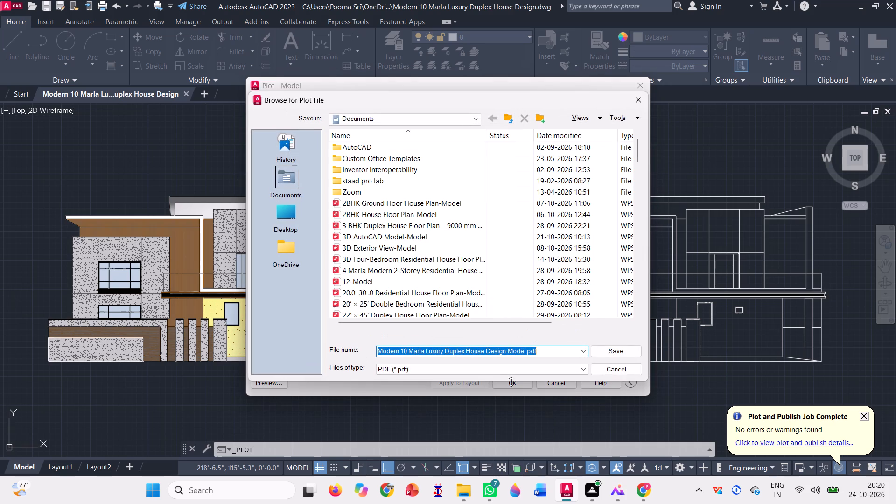
{"action": "left_click", "coordinate": [626, 354]}
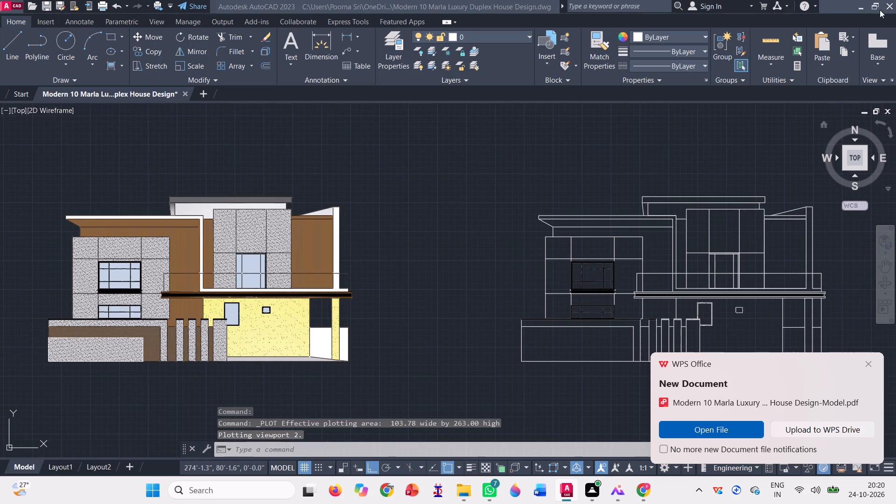
Close the WPS Office window showing the plotted PDF.
{"action": "left_click", "coordinate": [781, 22]}
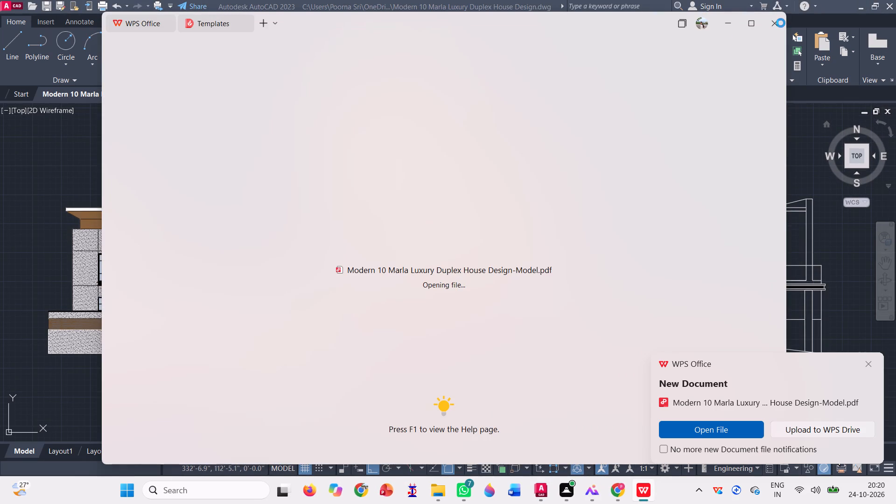
{"action": "triple_click", "coordinate": [777, 23]}
{"action": "left_click", "coordinate": [777, 23]}
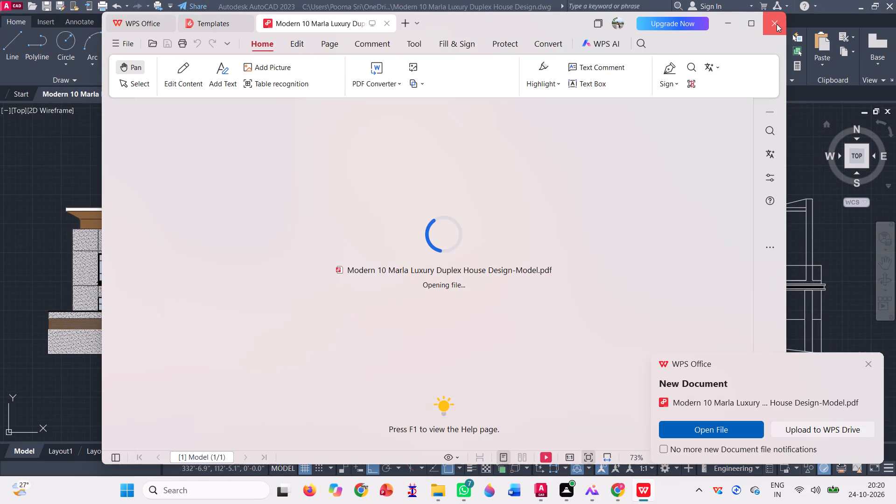